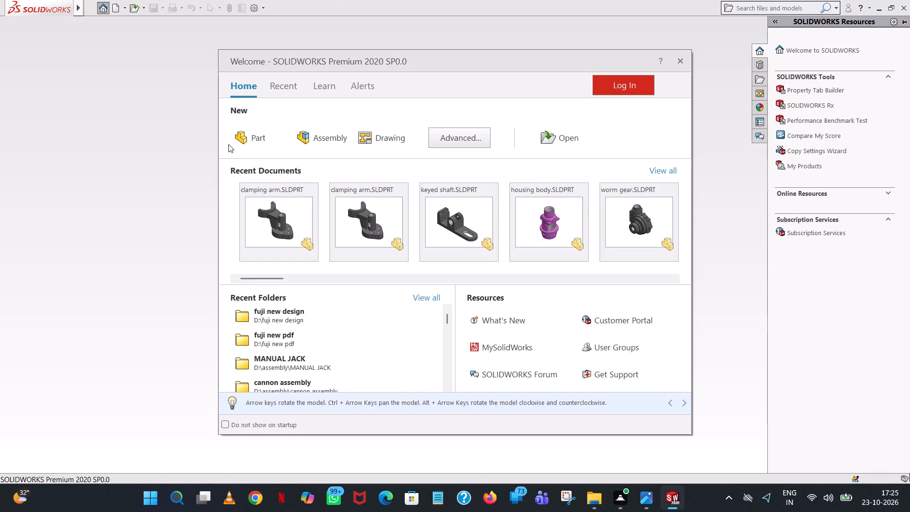
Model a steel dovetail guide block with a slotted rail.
Create a new part document.
{"action": "double_click", "coordinate": [265, 134]}
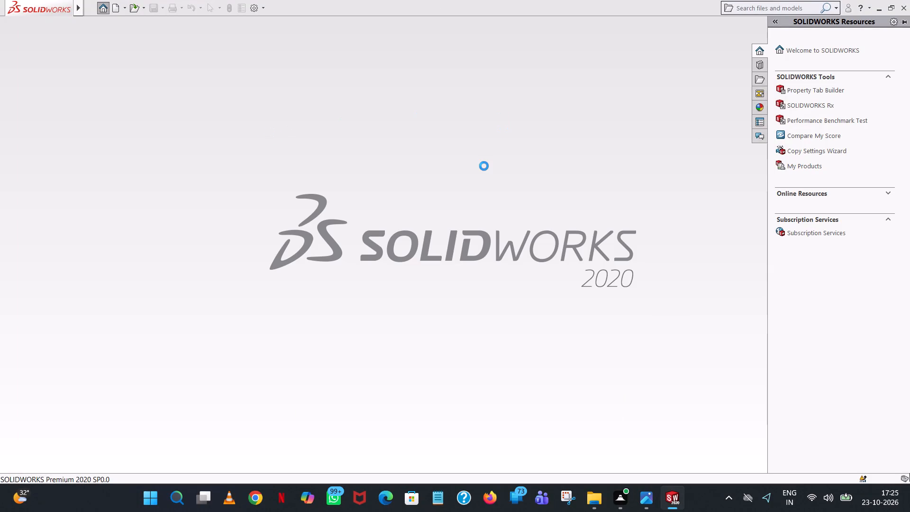
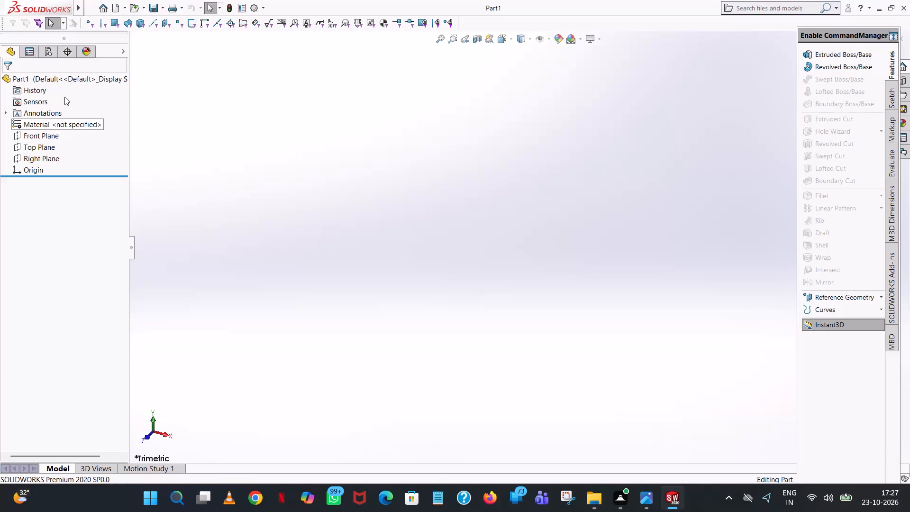
Start a new sketch on the Top Plane.
{"action": "left_click", "coordinate": [39, 149]}
{"action": "left_click", "coordinate": [44, 134]}
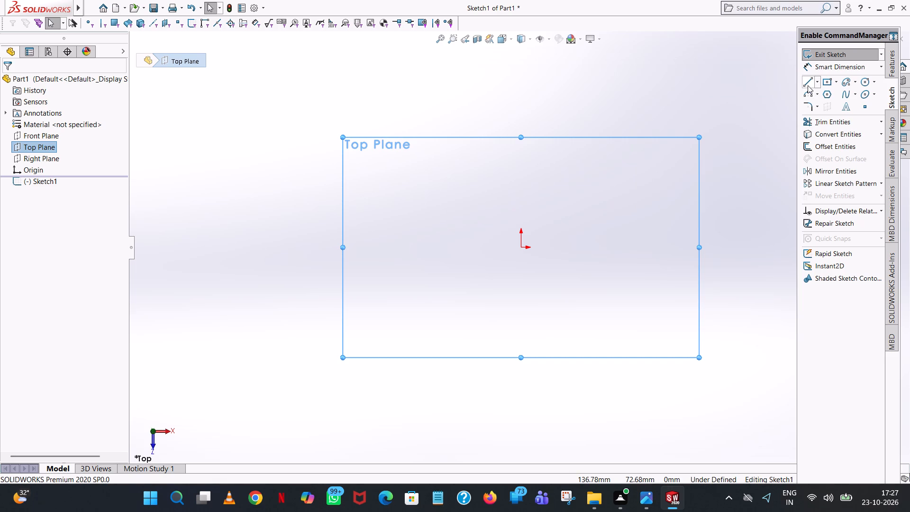
Draw a horizontal line 66 mm long from the origin in the positive X direction.
{"action": "left_click", "coordinate": [808, 85]}
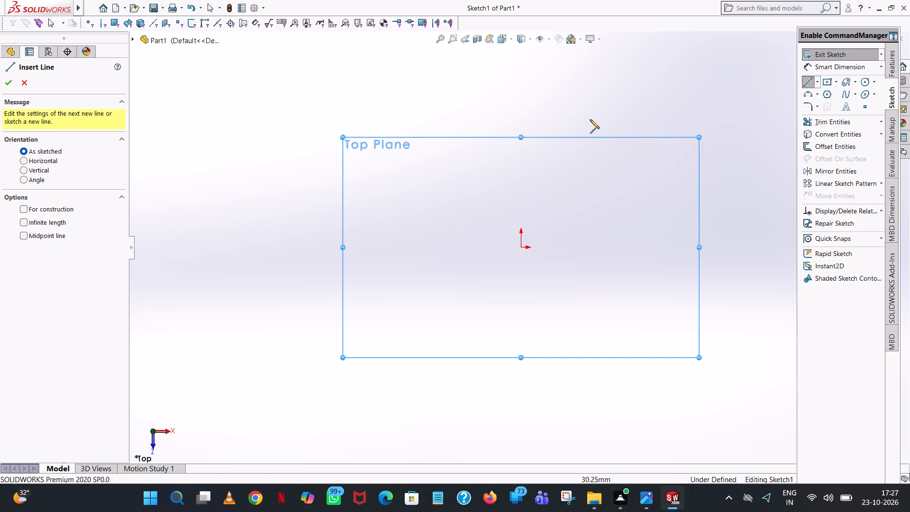
{"action": "left_click", "coordinate": [519, 247]}
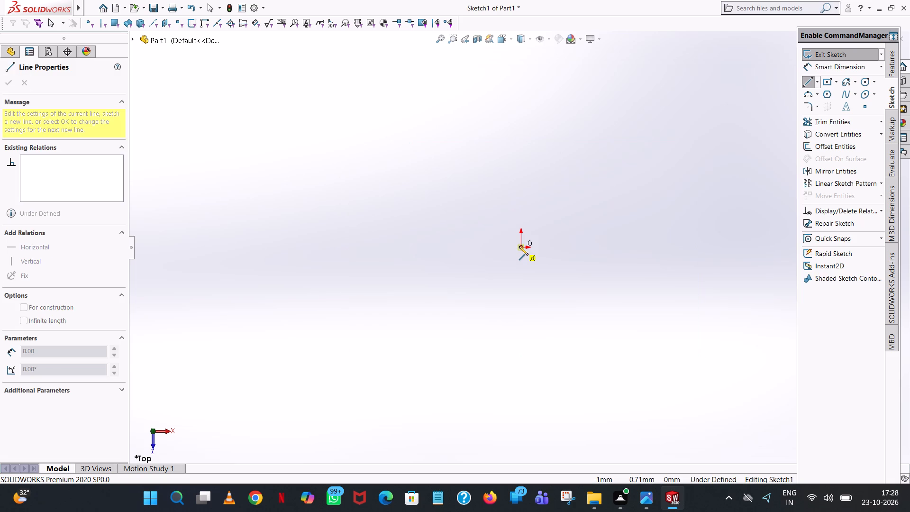
{"action": "left_click", "coordinate": [631, 249]}
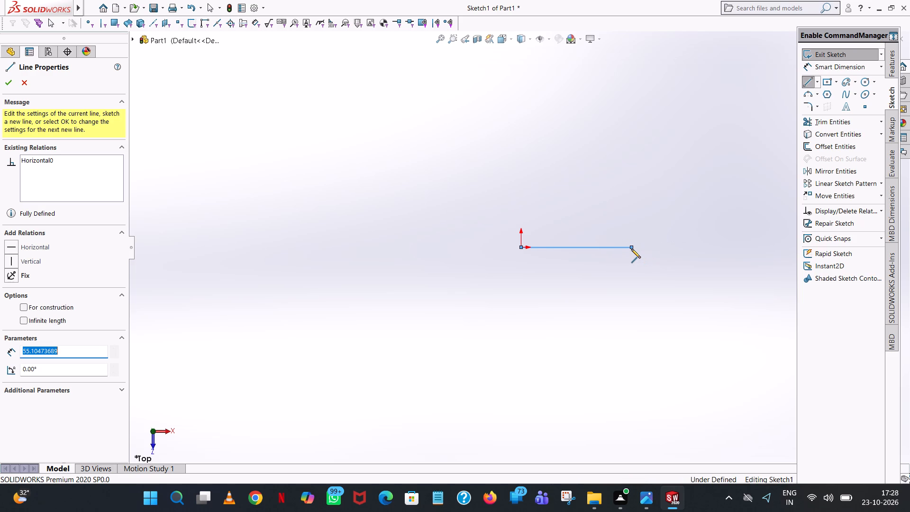
{"action": "type", "text": "132/2"}
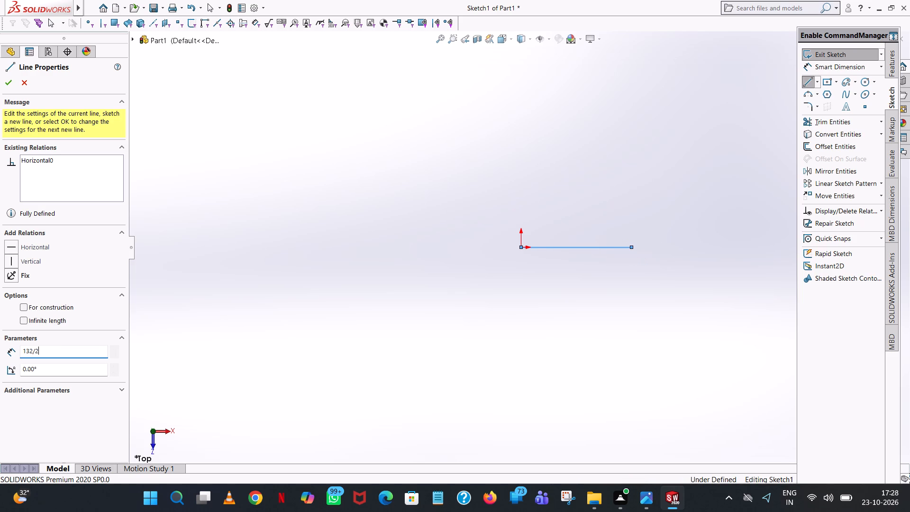
{"action": "key", "text": "Return"}
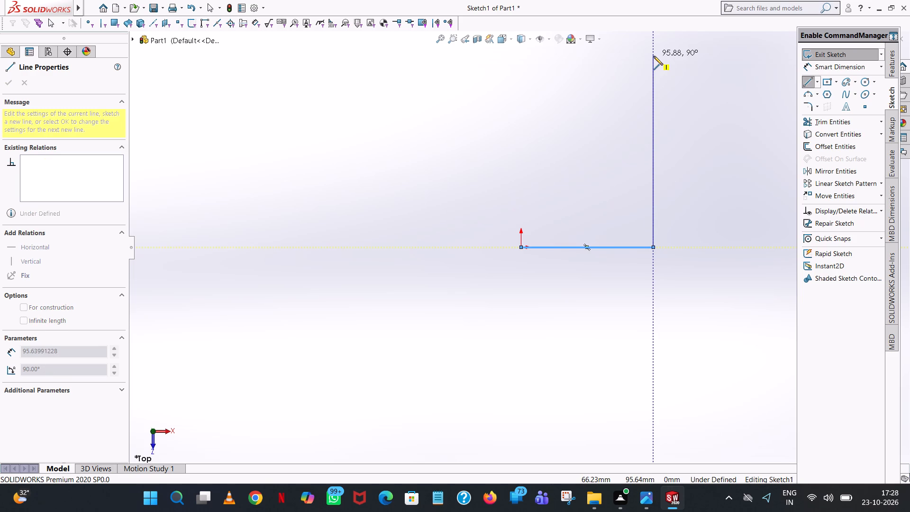
Continue from the line's end with a closed rectangle around the origin: 82.5 mm up, 132 mm across, 165 mm down, 132 mm back, closing upward.
{"action": "left_click", "coordinate": [654, 56]}
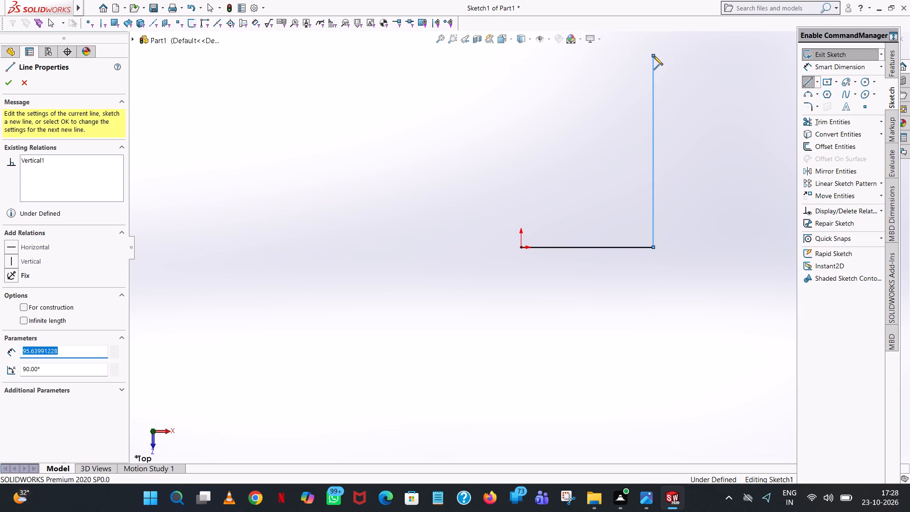
{"action": "type", "text": "165/2"}
{"action": "key", "text": "Return"}
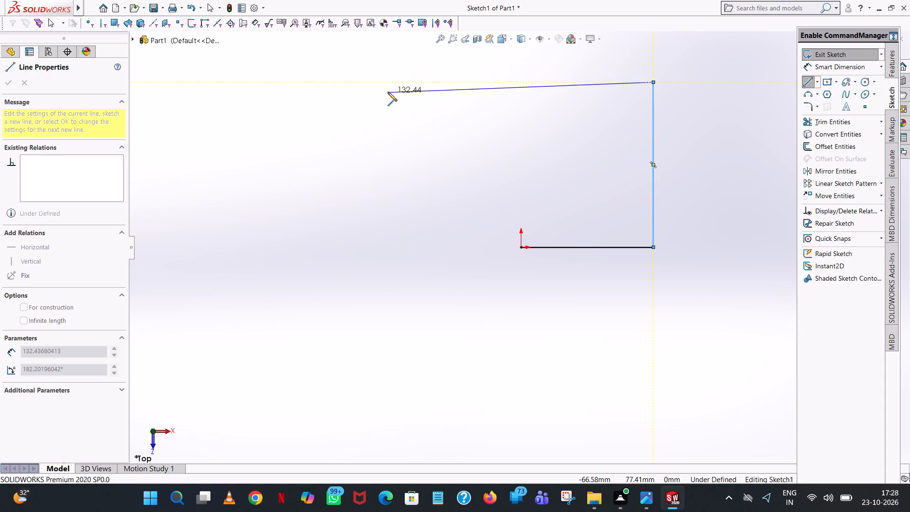
{"action": "left_click", "coordinate": [375, 80]}
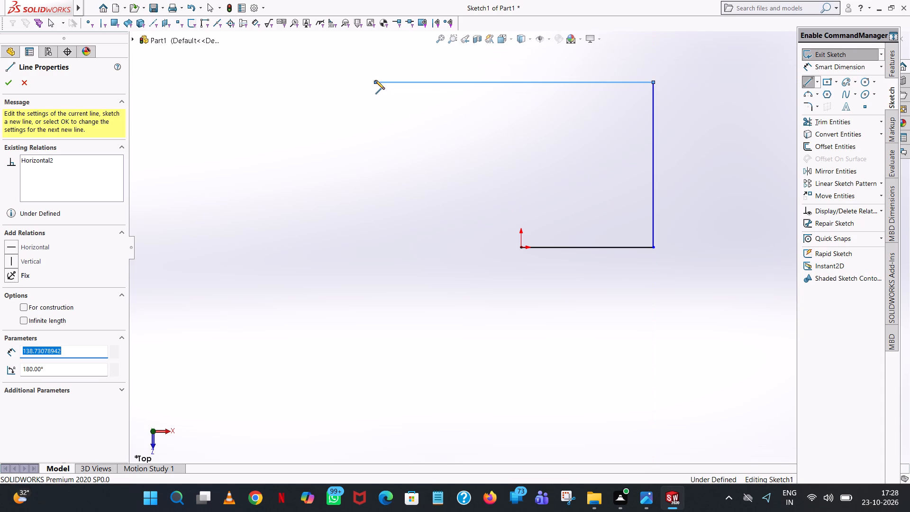
{"action": "type", "text": "132"}
{"action": "key", "text": "Return"}
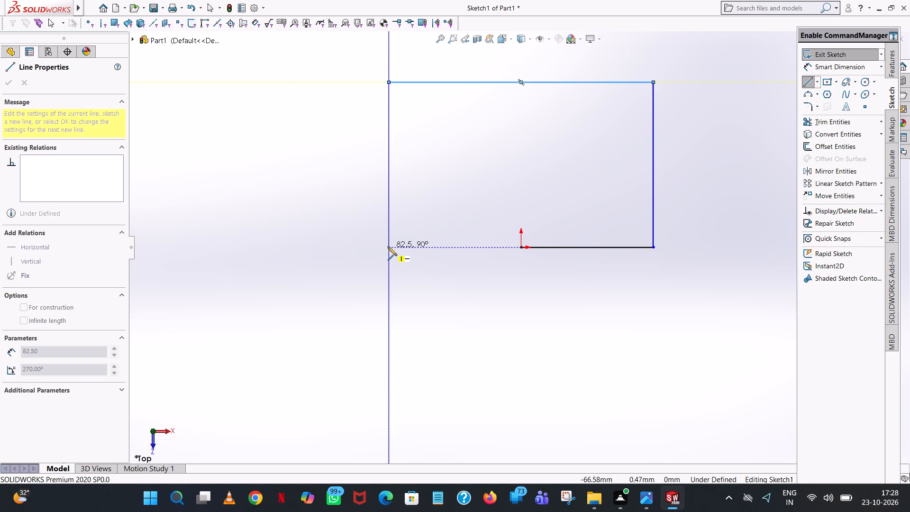
{"action": "left_click", "coordinate": [389, 410]}
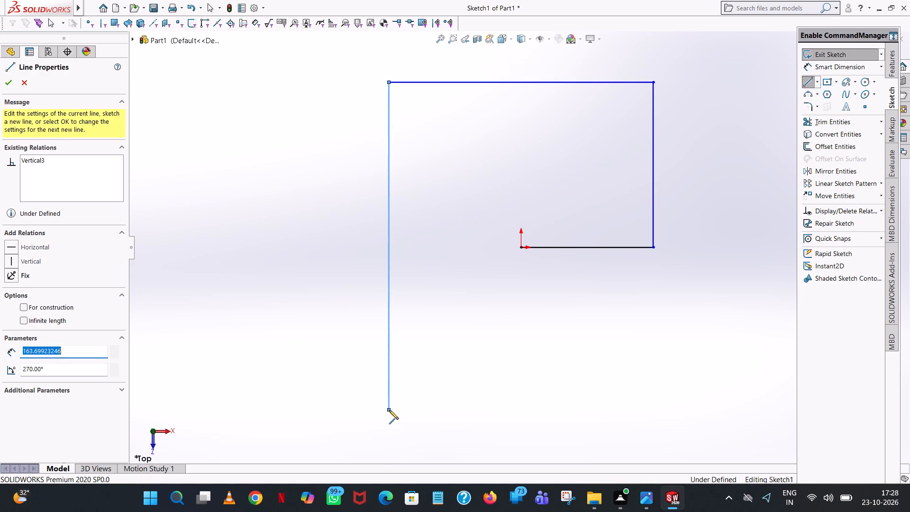
{"action": "type", "text": "165"}
{"action": "key", "text": "Return"}
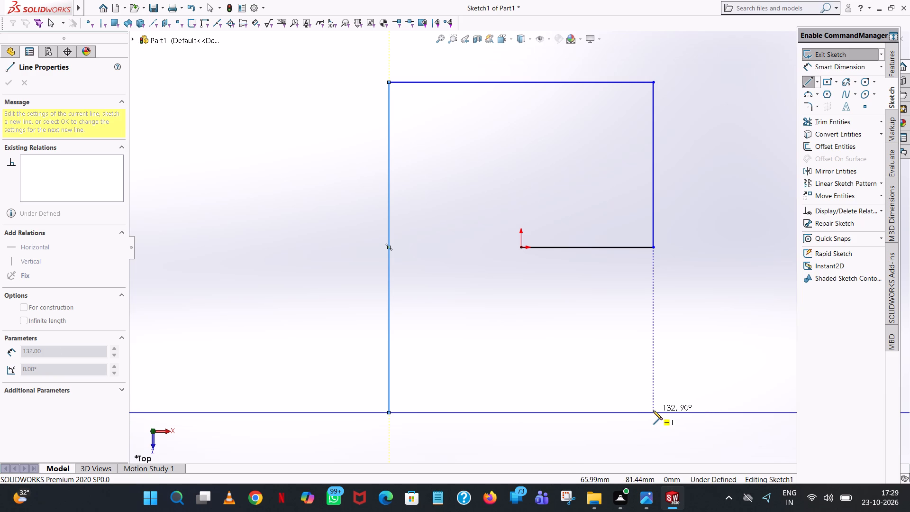
{"action": "left_click", "coordinate": [653, 411]}
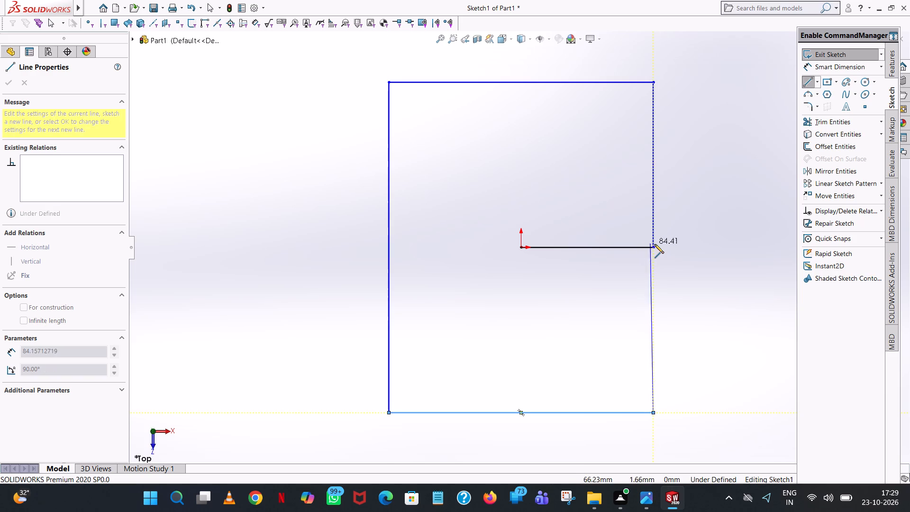
{"action": "left_click", "coordinate": [655, 248]}
{"action": "right_click", "coordinate": [655, 248]}
{"action": "left_click", "coordinate": [665, 252]}
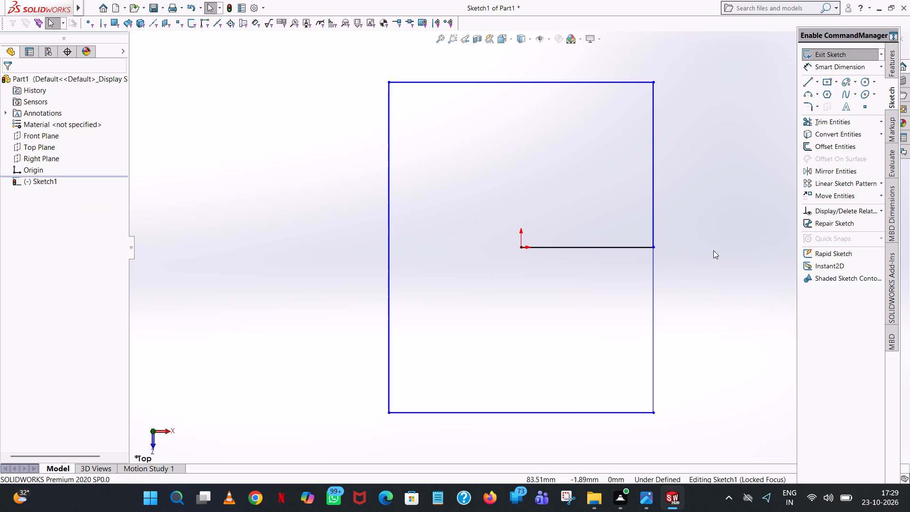
Trim away the horizontal line between the origin and the rectangle's right side.
{"action": "left_click", "coordinate": [831, 121]}
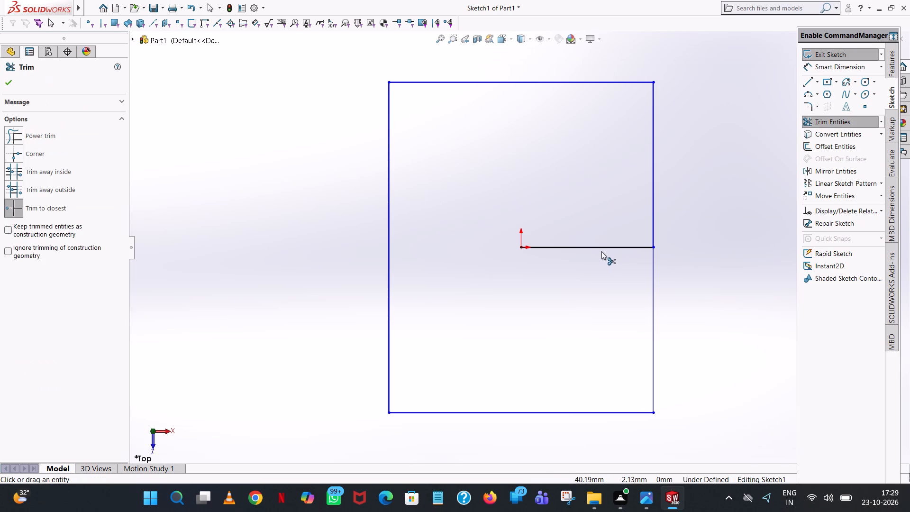
{"action": "left_click", "coordinate": [602, 247]}
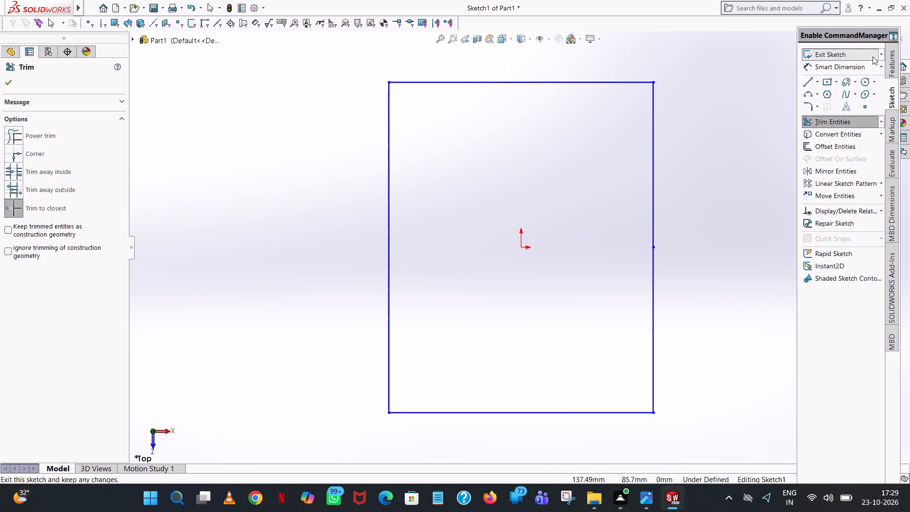
Dimension the rectangle's upper right side segment, its full left side and its bottom edge with Smart Dimension.
{"action": "left_click", "coordinate": [832, 65]}
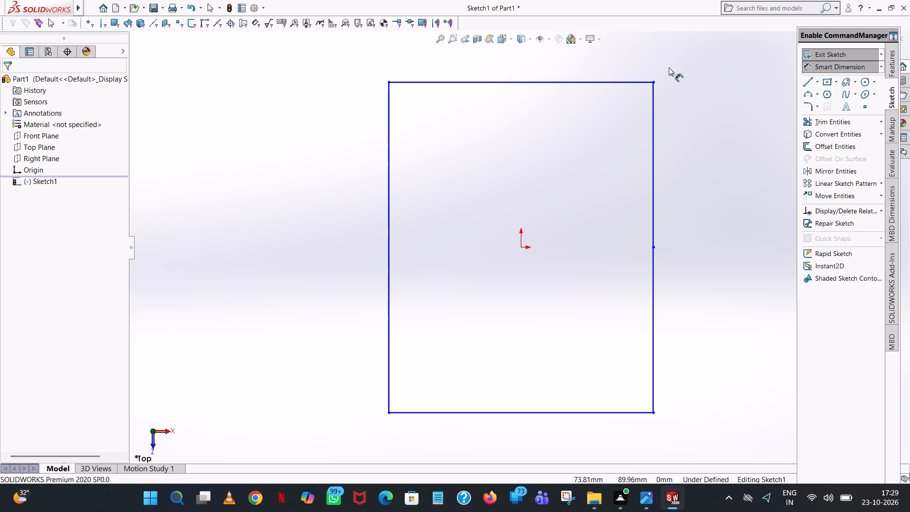
{"action": "left_click", "coordinate": [656, 101]}
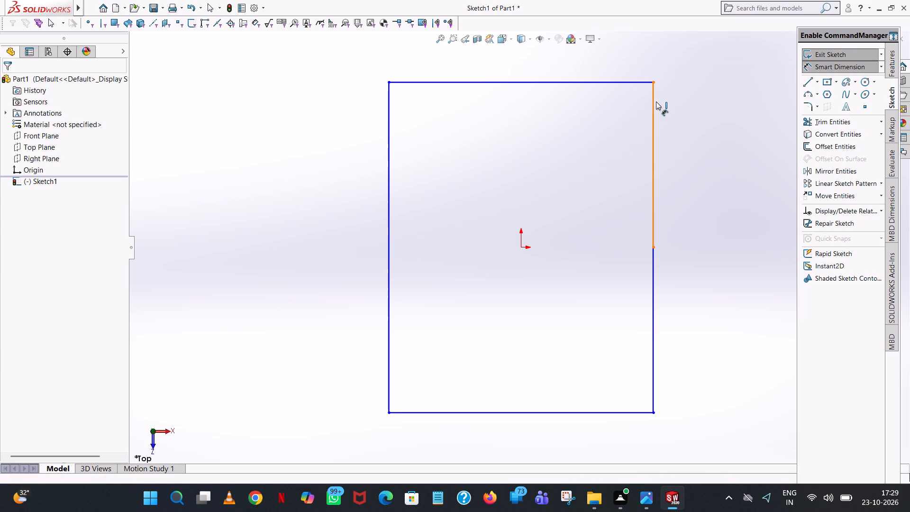
{"action": "left_click", "coordinate": [738, 124]}
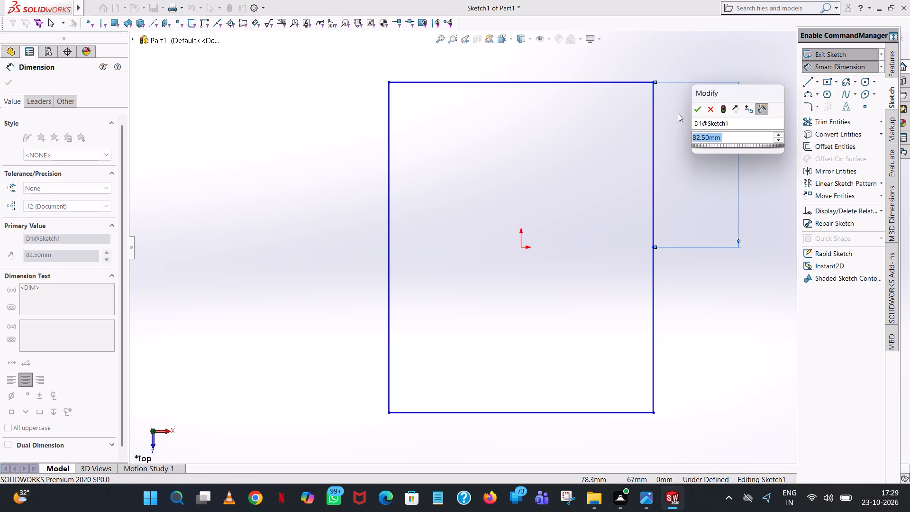
{"action": "left_click", "coordinate": [693, 110]}
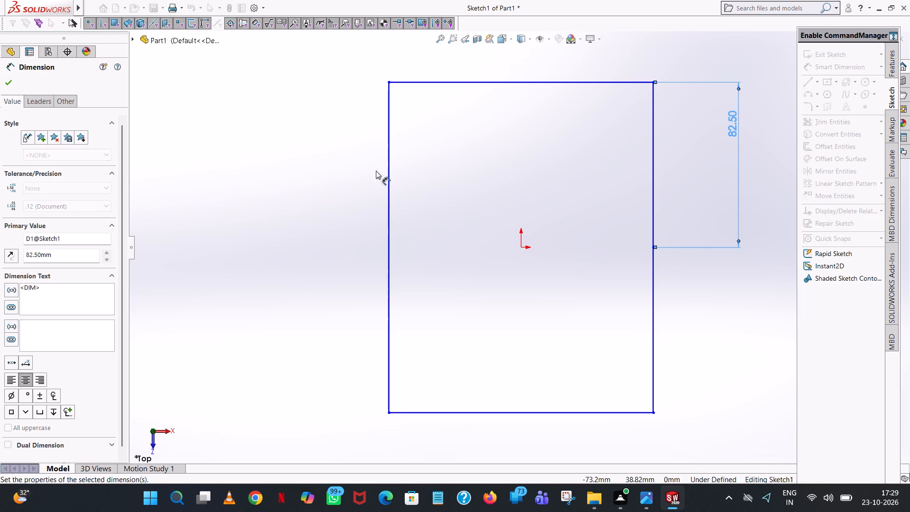
{"action": "left_click", "coordinate": [387, 191]}
{"action": "left_click", "coordinate": [280, 184]}
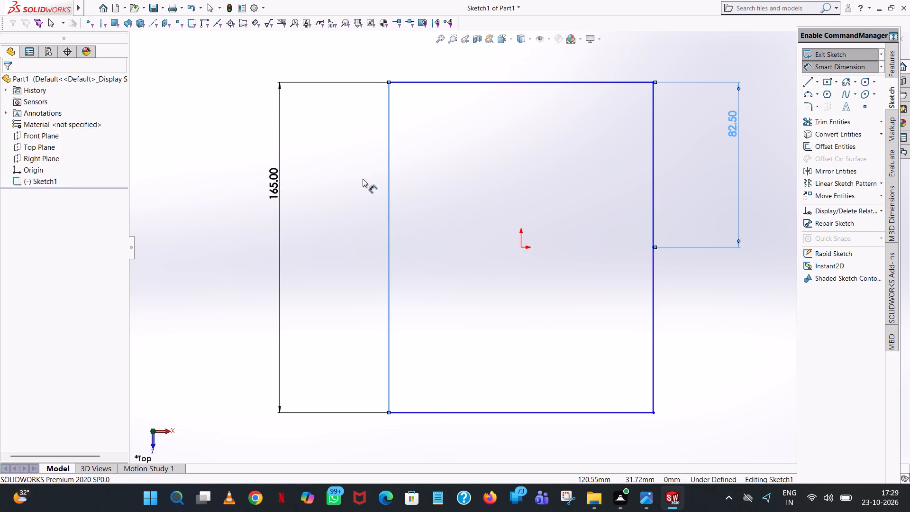
{"action": "left_click", "coordinate": [242, 165]}
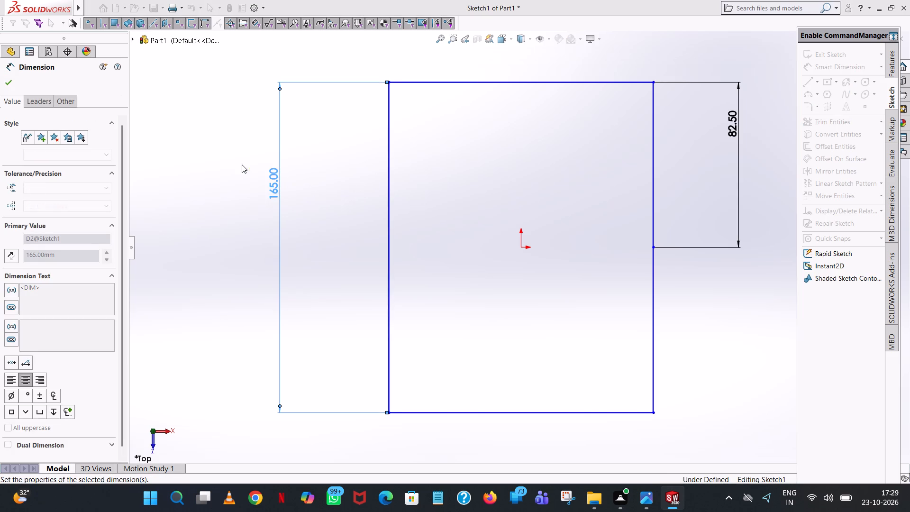
{"action": "left_click", "coordinate": [243, 165]}
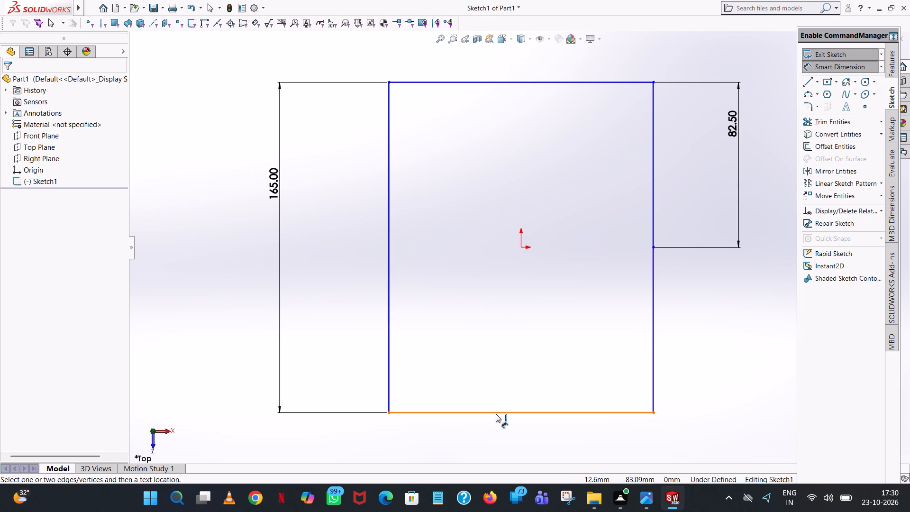
{"action": "left_click", "coordinate": [496, 414]}
{"action": "left_click", "coordinate": [491, 427]}
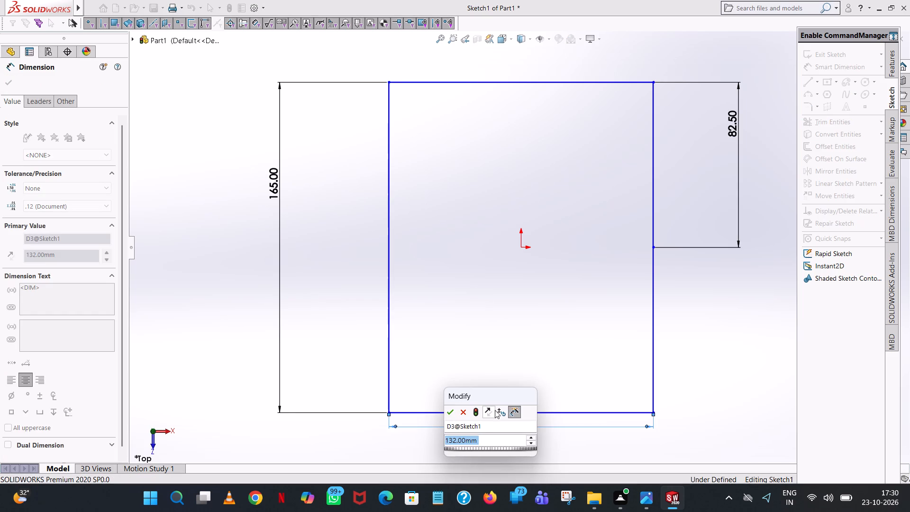
{"action": "left_click", "coordinate": [444, 412]}
{"action": "left_click", "coordinate": [325, 324]}
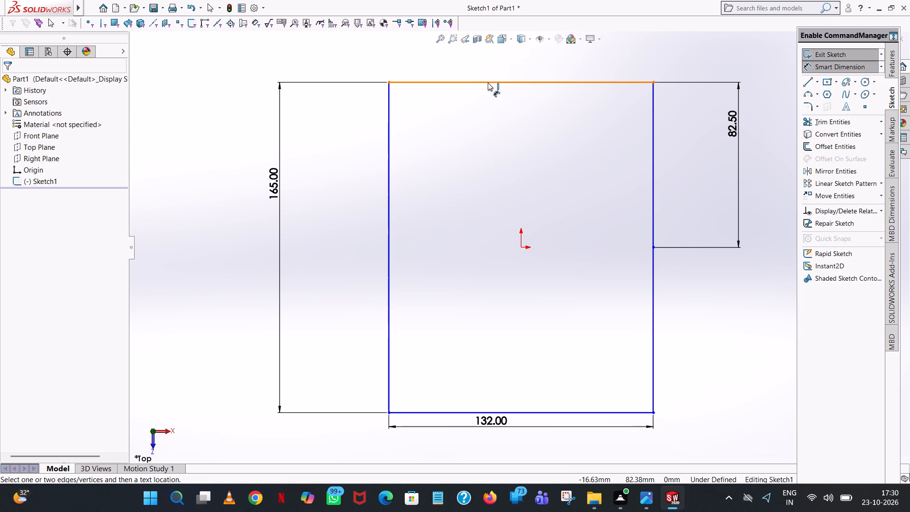
Dimension the horizontal distance between the rectangle's left side and the origin.
{"action": "left_click", "coordinate": [389, 247]}
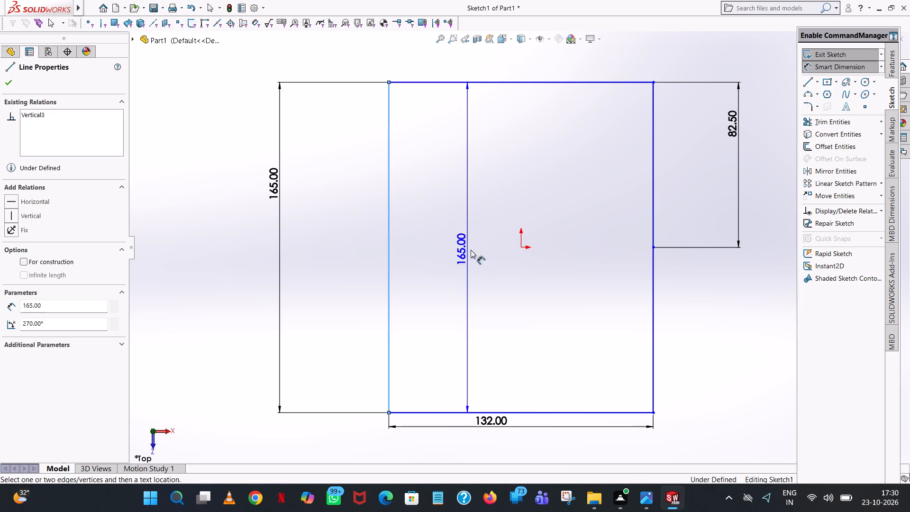
{"action": "left_click", "coordinate": [522, 247]}
{"action": "left_click", "coordinate": [471, 442]}
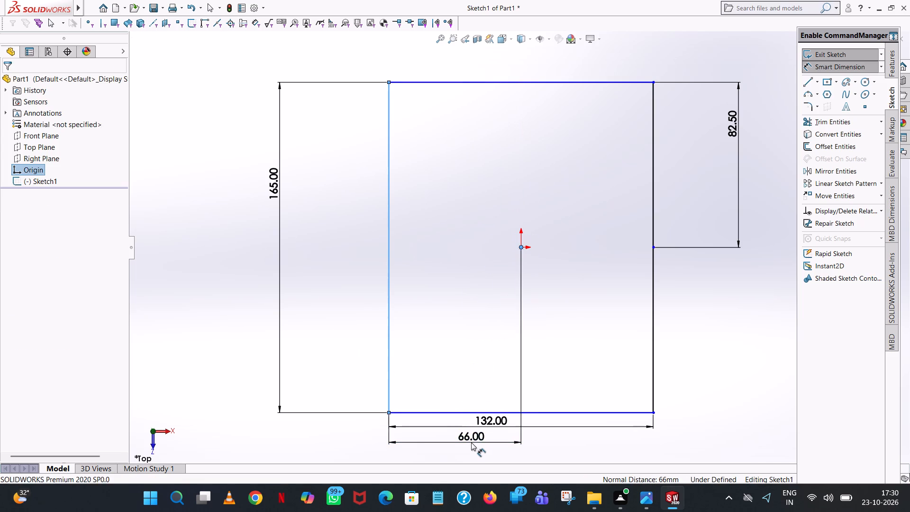
{"action": "left_click", "coordinate": [429, 425]}
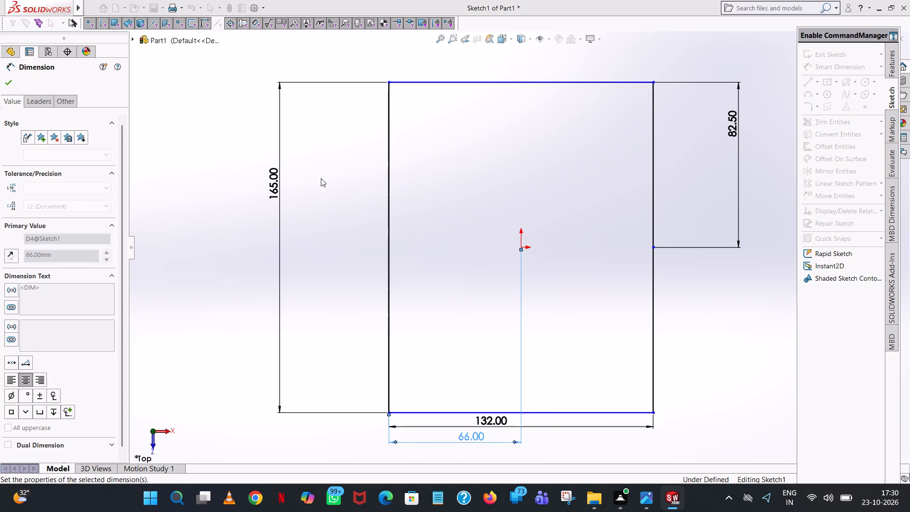
{"action": "left_click", "coordinate": [321, 178]}
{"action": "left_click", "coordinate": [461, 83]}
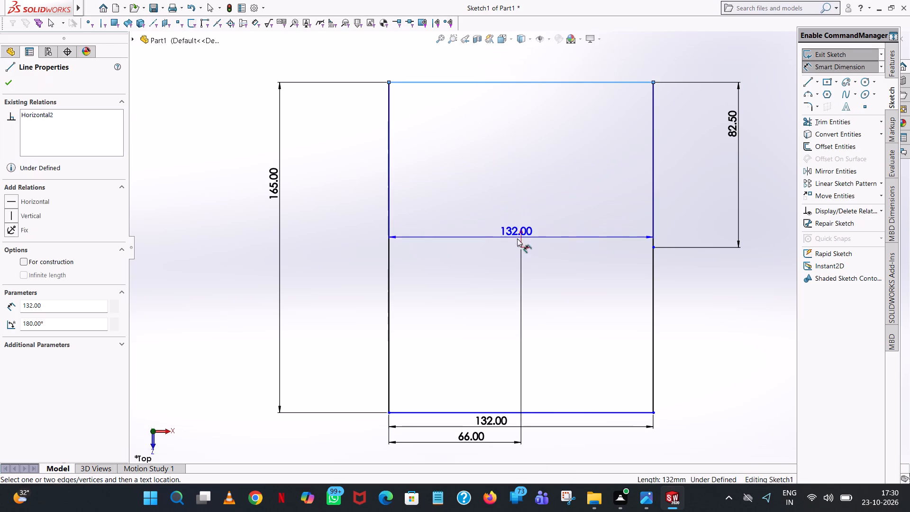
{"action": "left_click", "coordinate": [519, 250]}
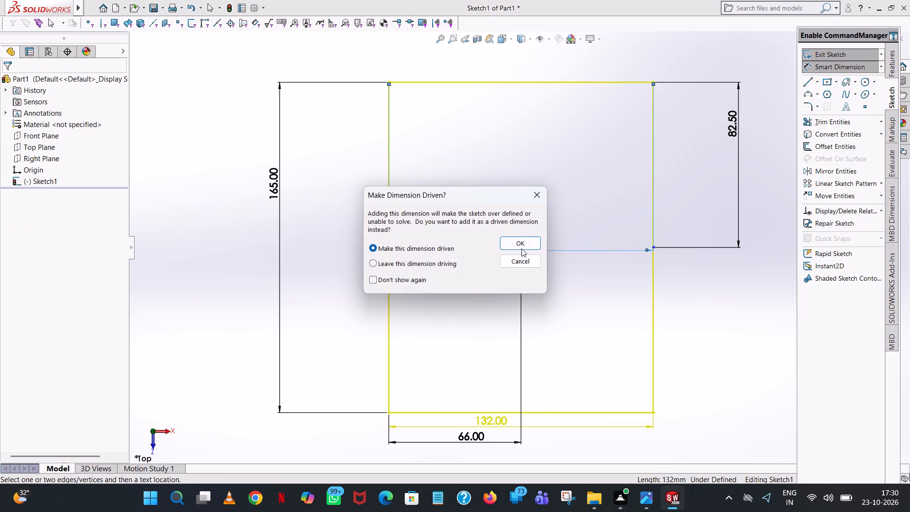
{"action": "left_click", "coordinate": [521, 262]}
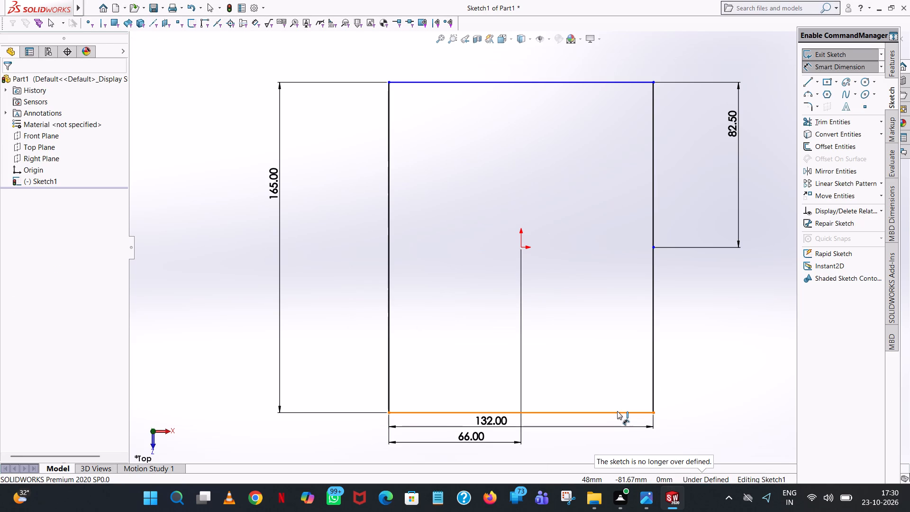
Dimension the vertical distance between the rectangle's bottom edge and the origin.
{"action": "left_click", "coordinate": [617, 411]}
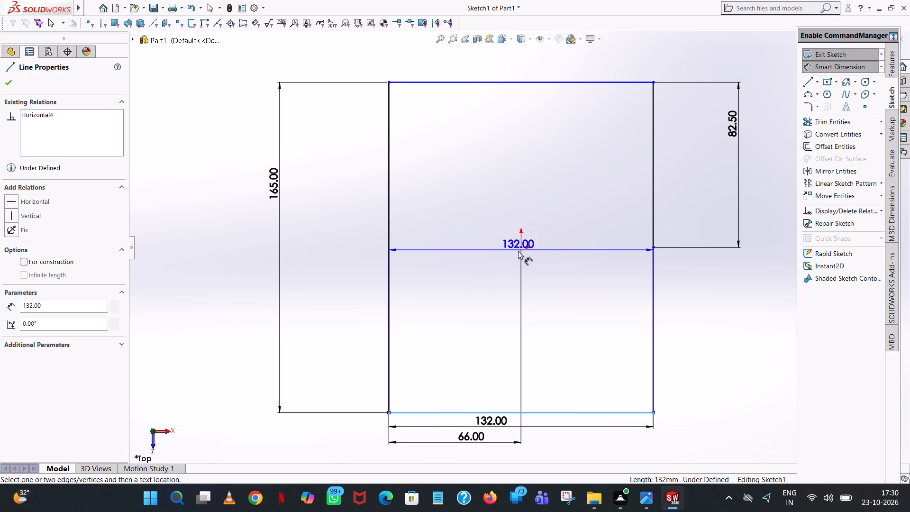
{"action": "left_click", "coordinate": [519, 249]}
{"action": "left_click", "coordinate": [692, 292]}
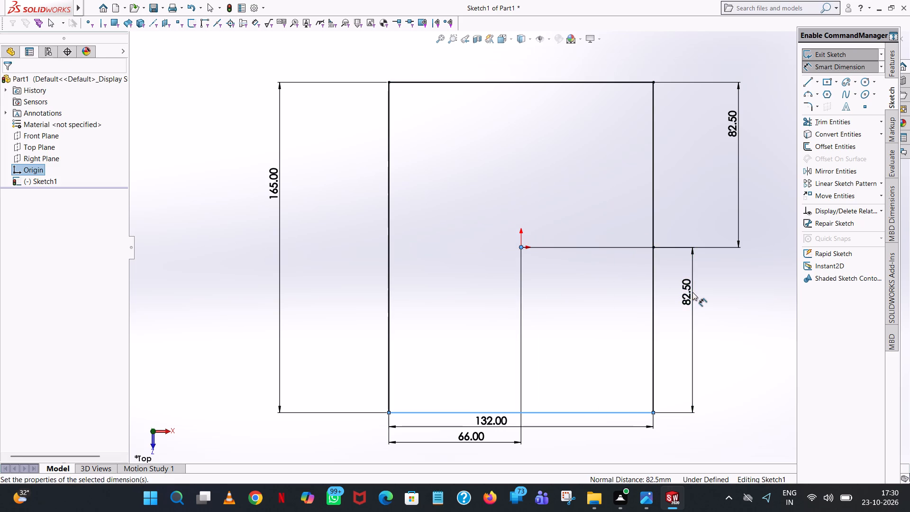
{"action": "left_click", "coordinate": [648, 275]}
{"action": "left_click", "coordinate": [675, 177]}
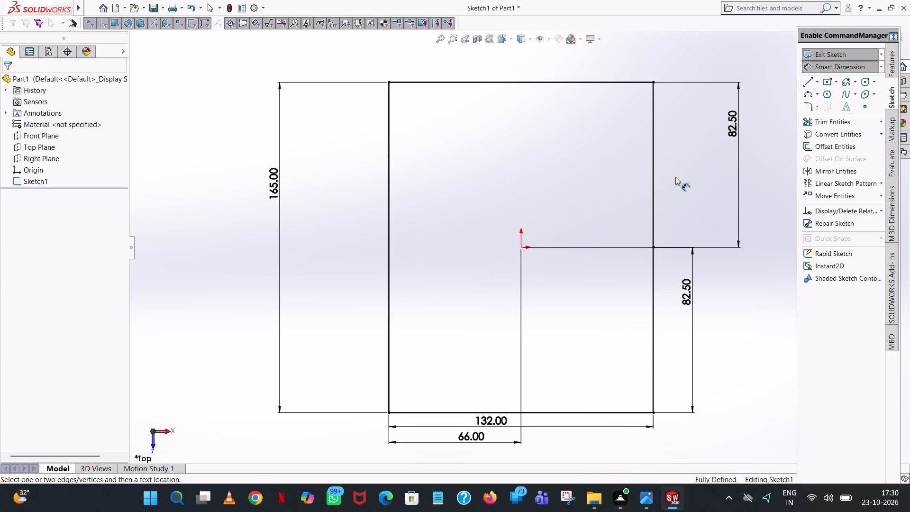
{"action": "scroll", "coordinate": [685, 439], "scroll_direction": "up", "scroll_amount": 1}
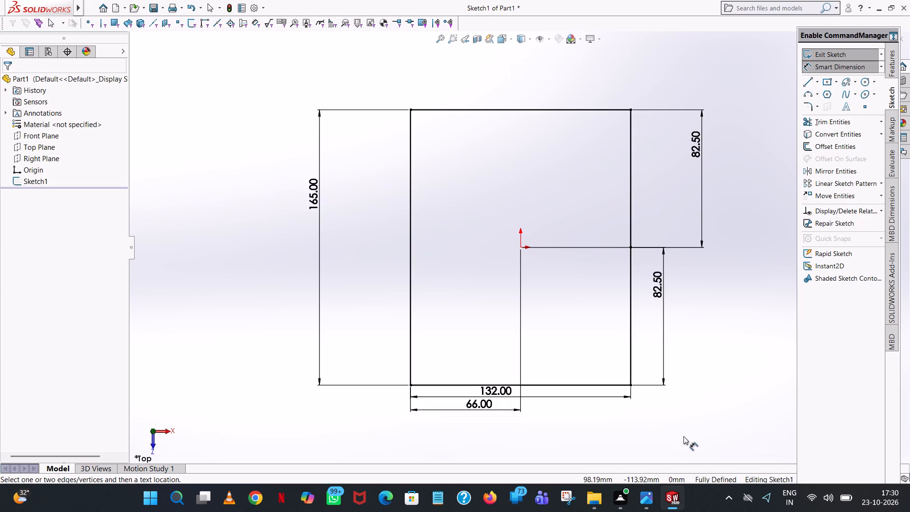
Extrude the 132 by 165 mm rectangle upward as a 30 mm blind boss.
{"action": "middle_click_drag", "start_coordinate": [682, 433], "coordinate": [683, 248]}
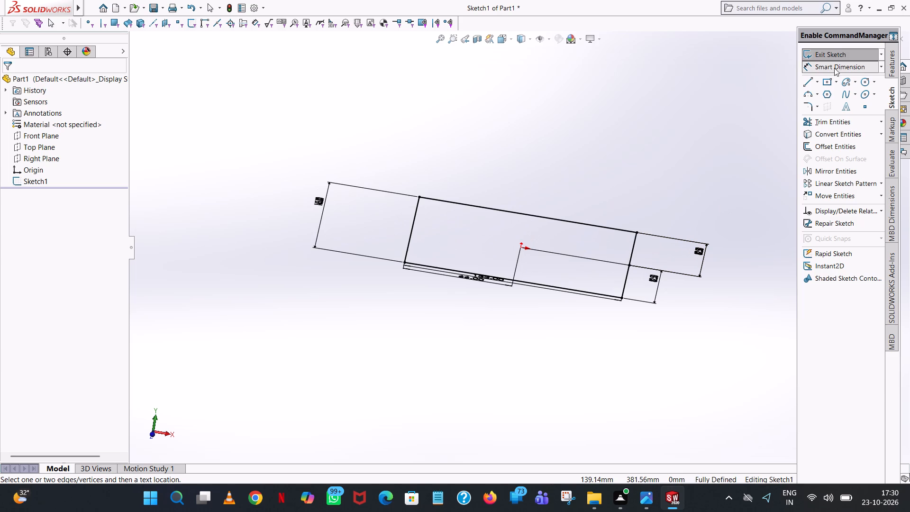
{"action": "left_click", "coordinate": [893, 62]}
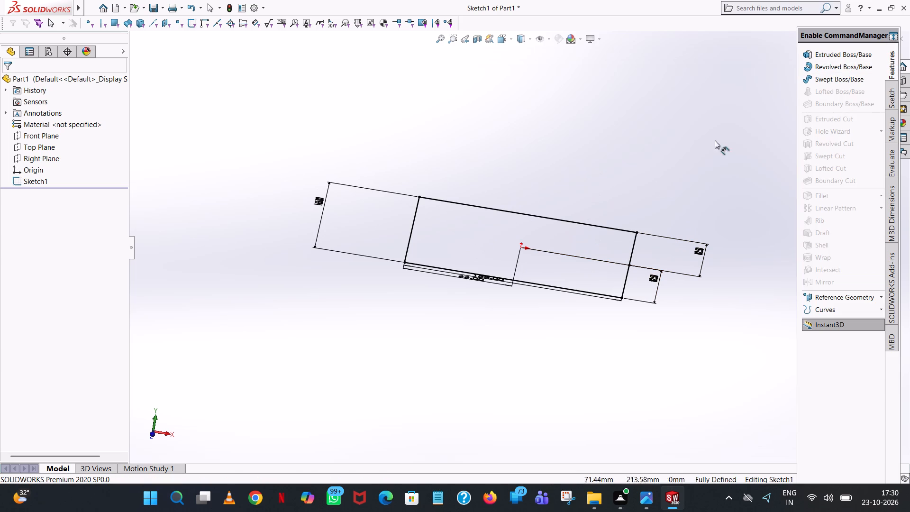
{"action": "left_click", "coordinate": [826, 50]}
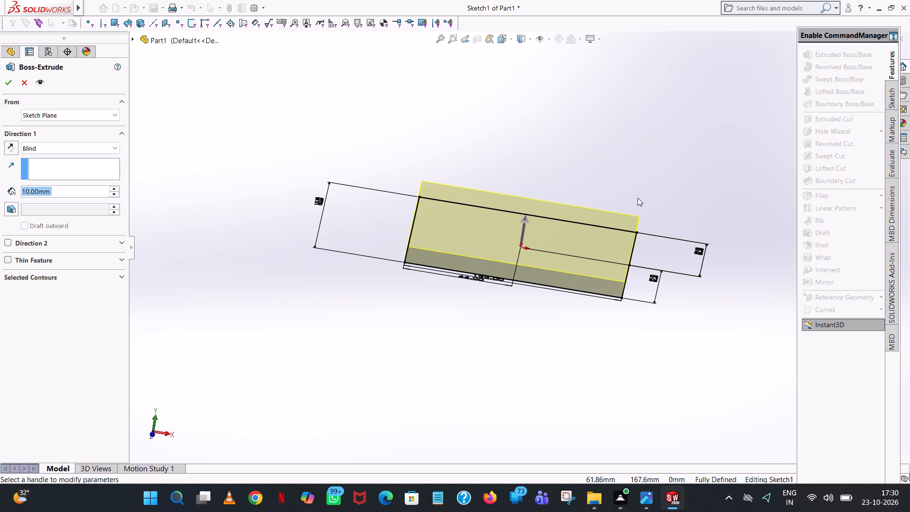
{"action": "type", "text": "30"}
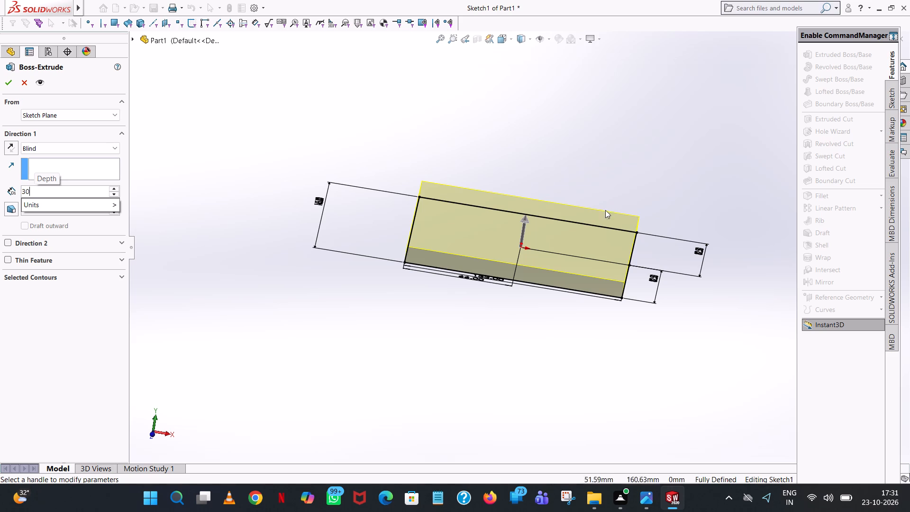
{"action": "scroll", "coordinate": [470, 362], "scroll_direction": "up", "scroll_amount": 1}
{"action": "middle_click_drag", "start_coordinate": [470, 362], "coordinate": [493, 323]}
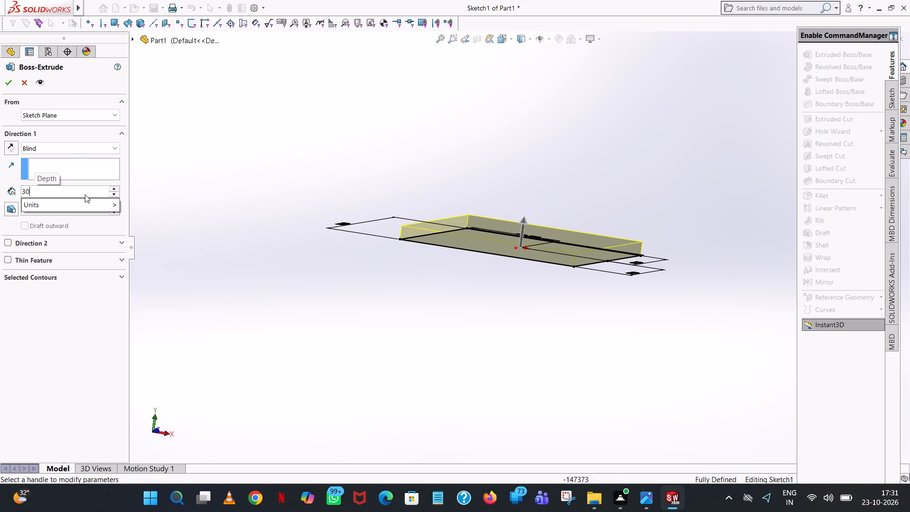
{"action": "left_click", "coordinate": [3, 80]}
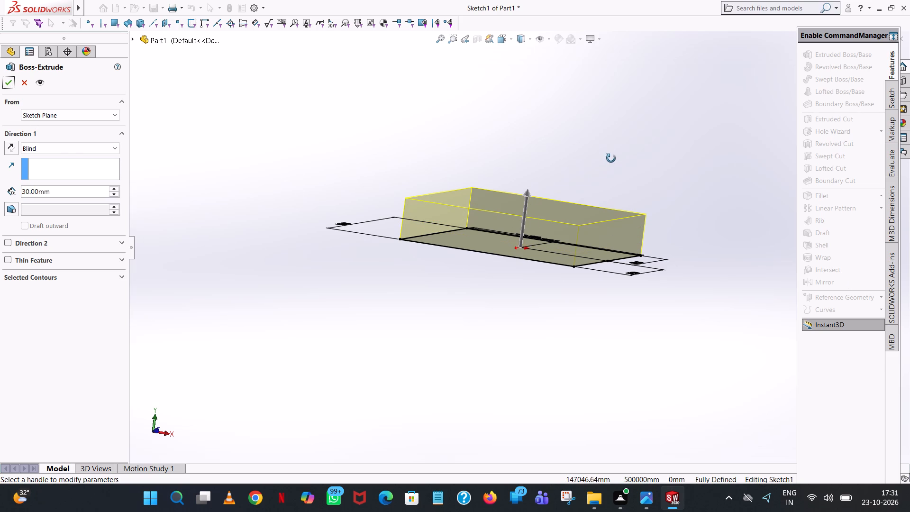
{"action": "left_click", "coordinate": [6, 79]}
{"action": "middle_click_drag", "start_coordinate": [627, 197], "coordinate": [592, 299]}
{"action": "left_click", "coordinate": [653, 125]}
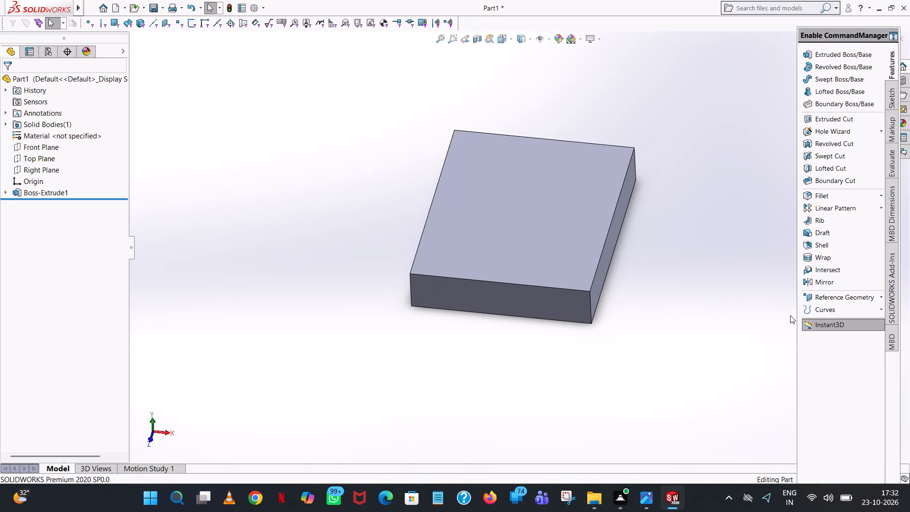
Start an Extruded Boss/Base sketch on the top face of the block.
{"action": "middle_click_drag", "start_coordinate": [773, 300], "coordinate": [769, 297]}
{"action": "middle_click_drag", "start_coordinate": [769, 297], "coordinate": [730, 283]}
{"action": "scroll", "coordinate": [748, 272], "scroll_direction": "up", "scroll_amount": 1}
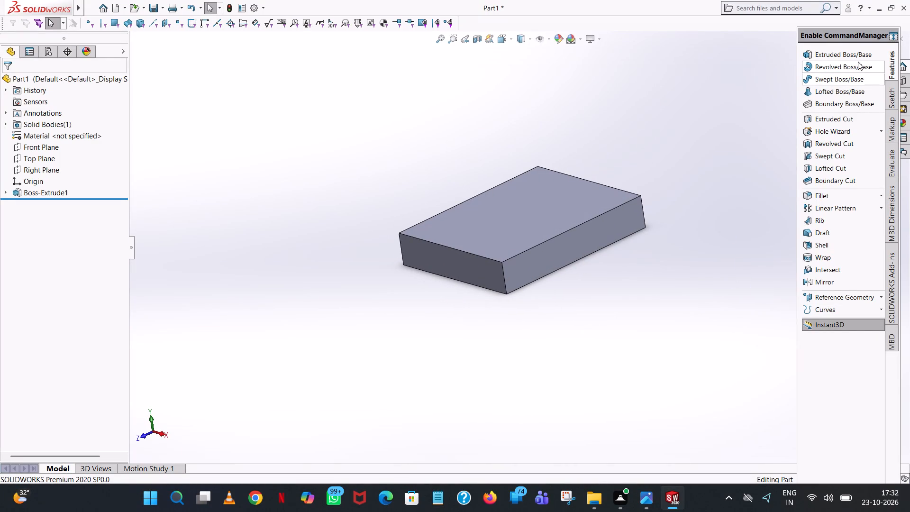
{"action": "left_click", "coordinate": [857, 56]}
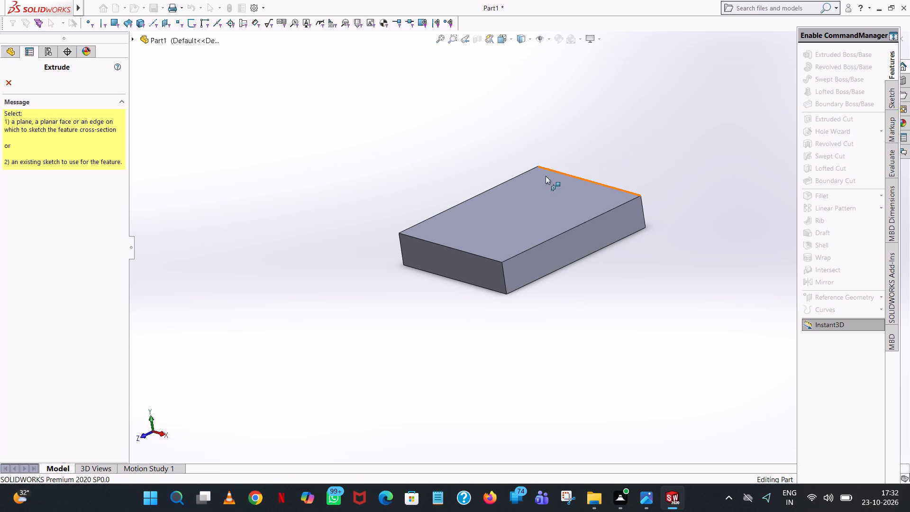
{"action": "left_click", "coordinate": [512, 231]}
{"action": "middle_click_drag", "start_coordinate": [512, 231], "coordinate": [531, 320]}
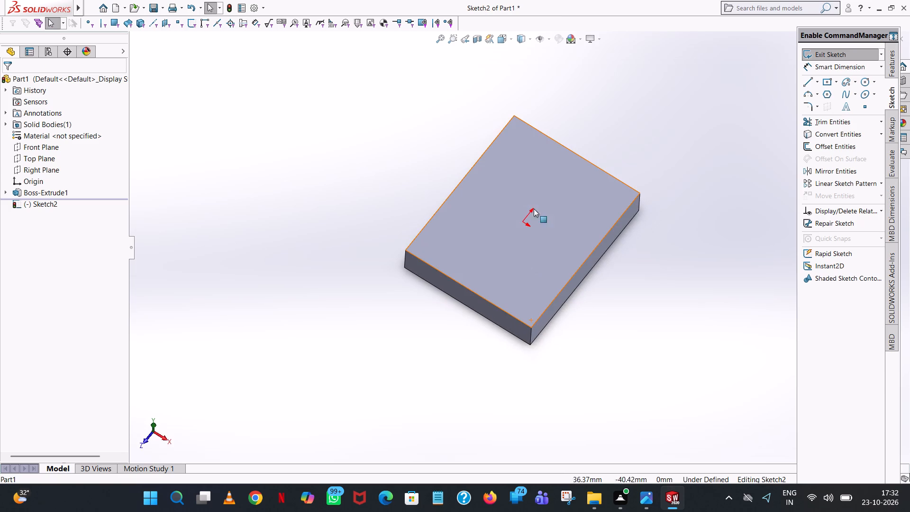
{"action": "left_click", "coordinate": [509, 44]}
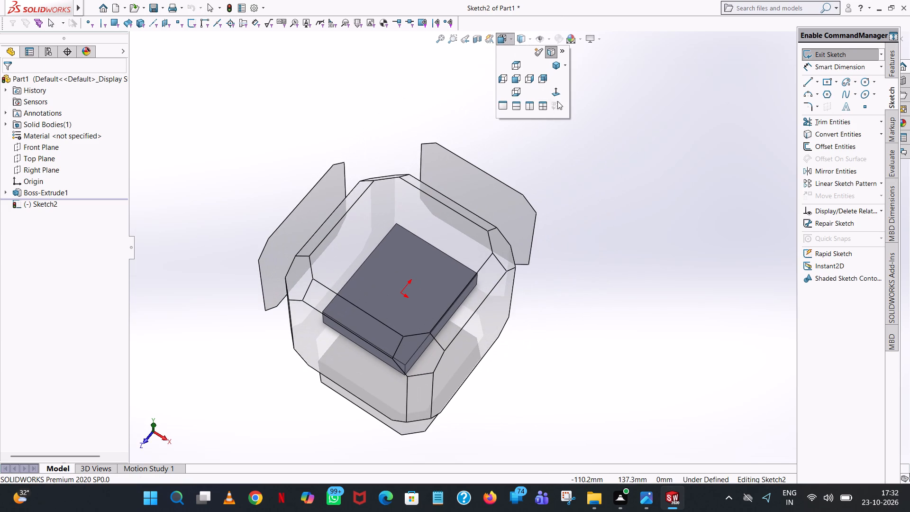
{"action": "left_click", "coordinate": [558, 90]}
Draw a closed line profile 88 mm wide, centred across the top face and spanning its full 165 mm length.
{"action": "left_click", "coordinate": [806, 80]}
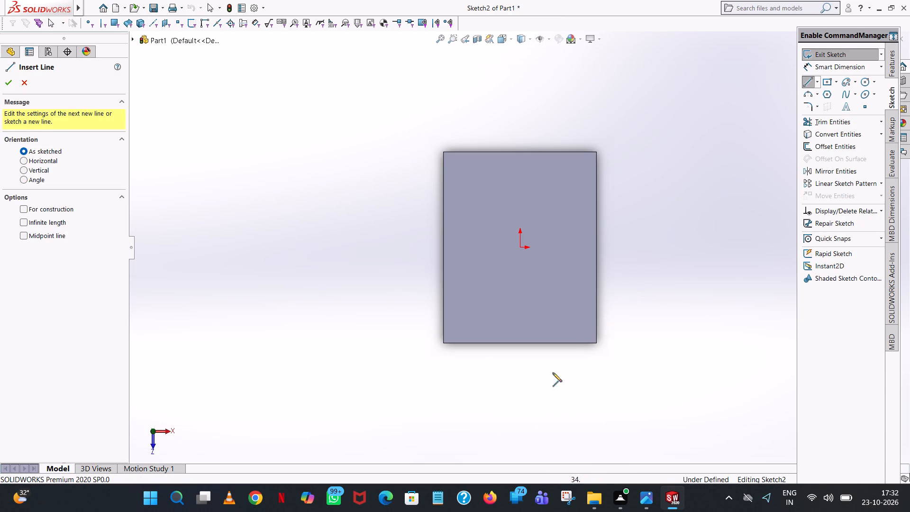
{"action": "left_click", "coordinate": [519, 342]}
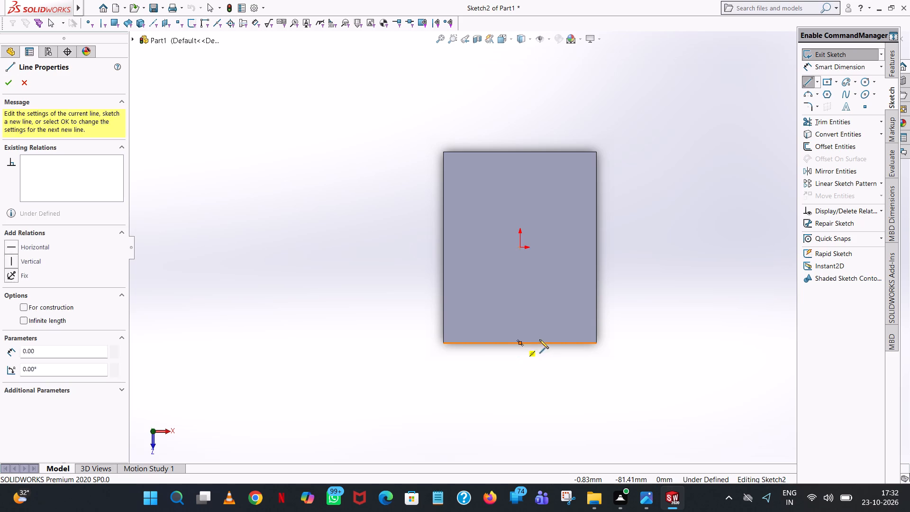
{"action": "left_click", "coordinate": [570, 342]}
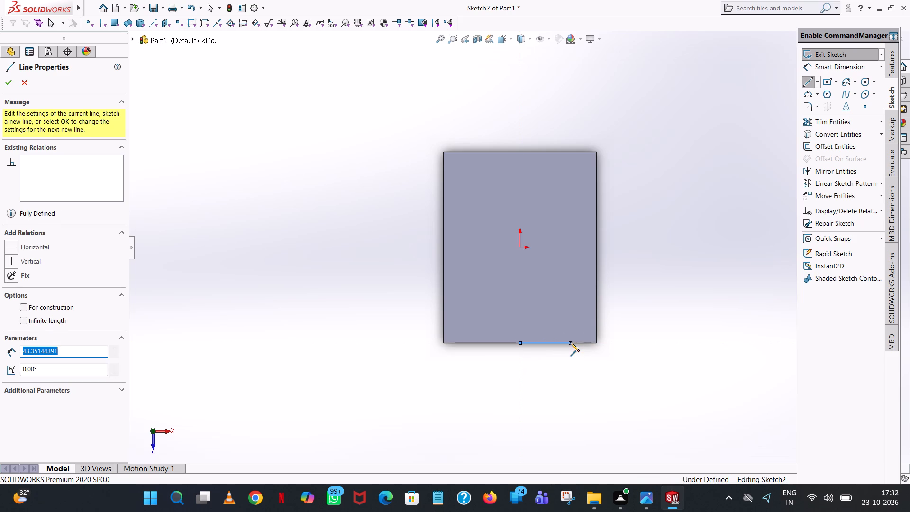
{"action": "type", "text": "88/2"}
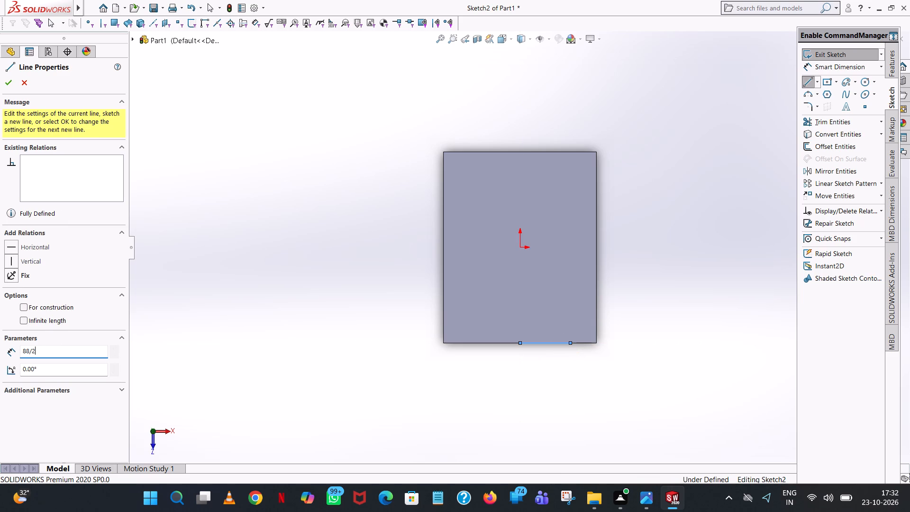
{"action": "key", "text": "Return"}
{"action": "left_click", "coordinate": [570, 151]}
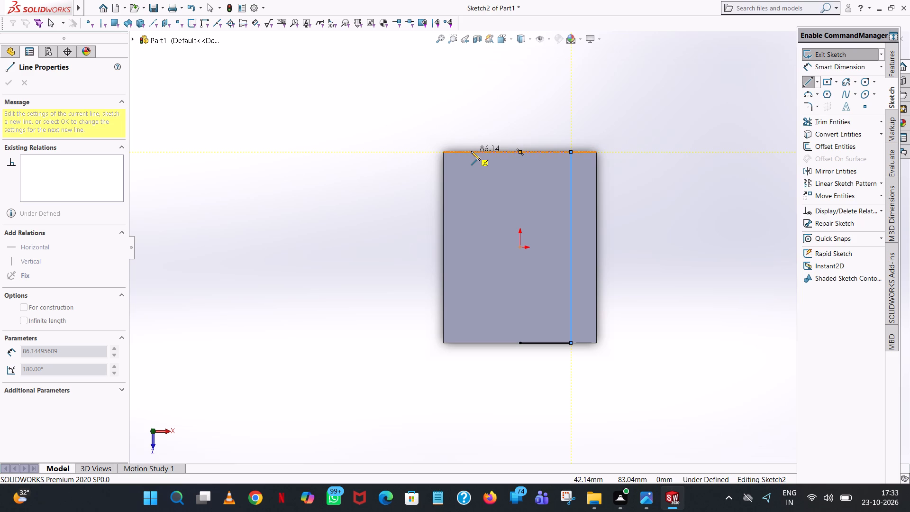
{"action": "left_click", "coordinate": [471, 151]}
{"action": "type", "text": "88"}
{"action": "key", "text": "Return"}
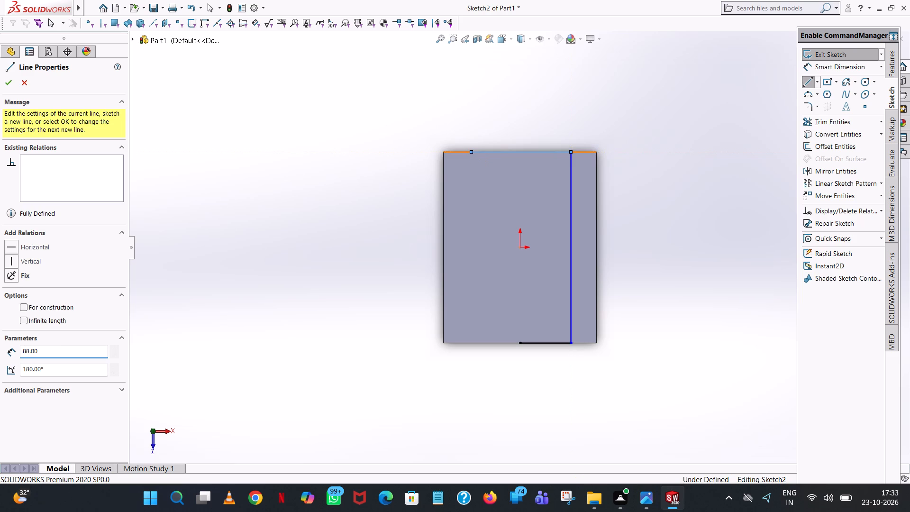
{"action": "left_click", "coordinate": [469, 343]}
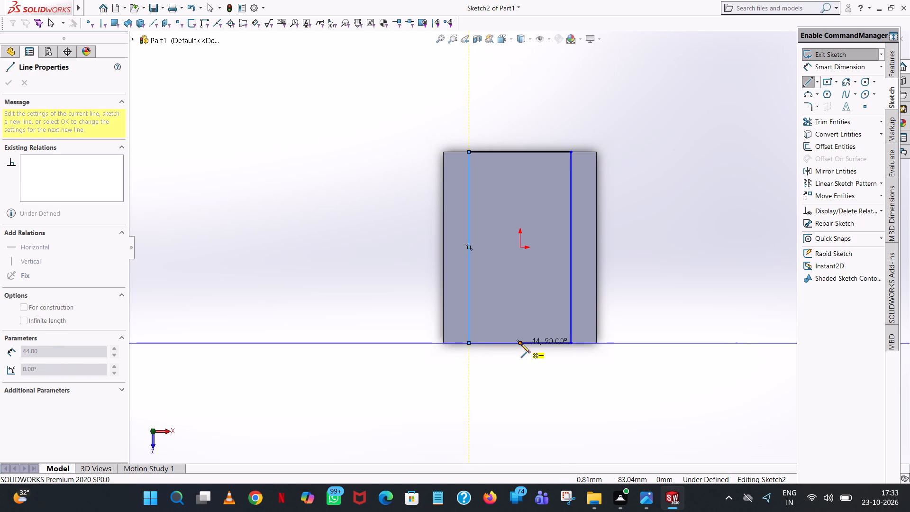
{"action": "left_click", "coordinate": [520, 344]}
{"action": "right_click", "coordinate": [520, 344]}
{"action": "left_click", "coordinate": [555, 351]}
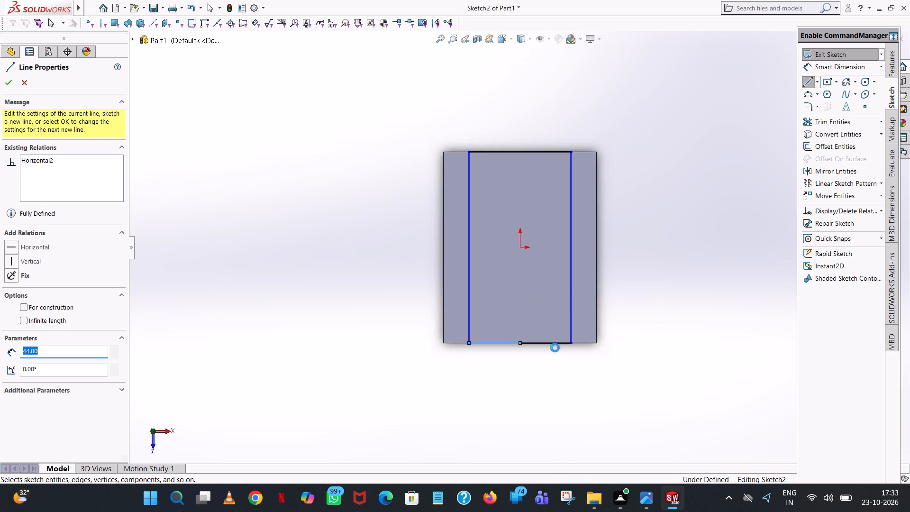
{"action": "left_click", "coordinate": [648, 173]}
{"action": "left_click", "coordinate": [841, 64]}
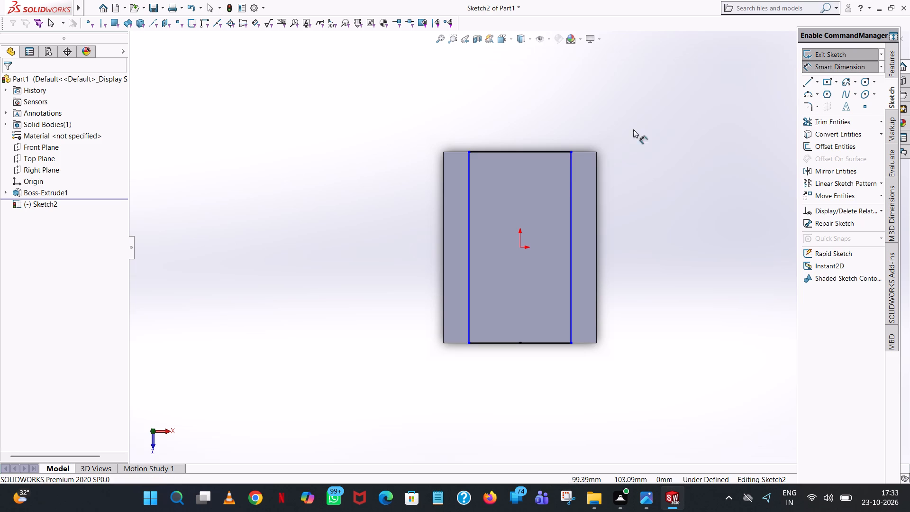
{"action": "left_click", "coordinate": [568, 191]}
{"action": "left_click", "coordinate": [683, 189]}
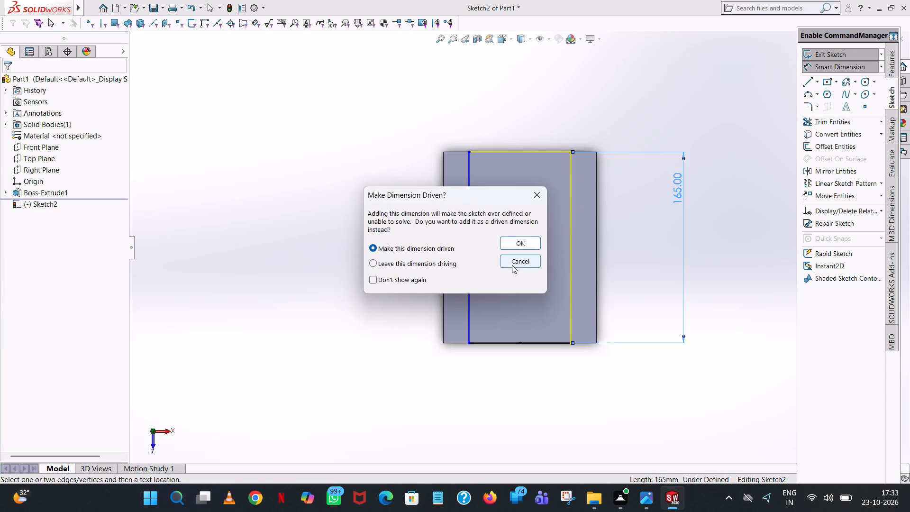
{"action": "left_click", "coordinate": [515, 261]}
Dimension the horizontal distance between the profile's left line and the origin with Smart Dimension.
{"action": "left_click", "coordinate": [472, 235]}
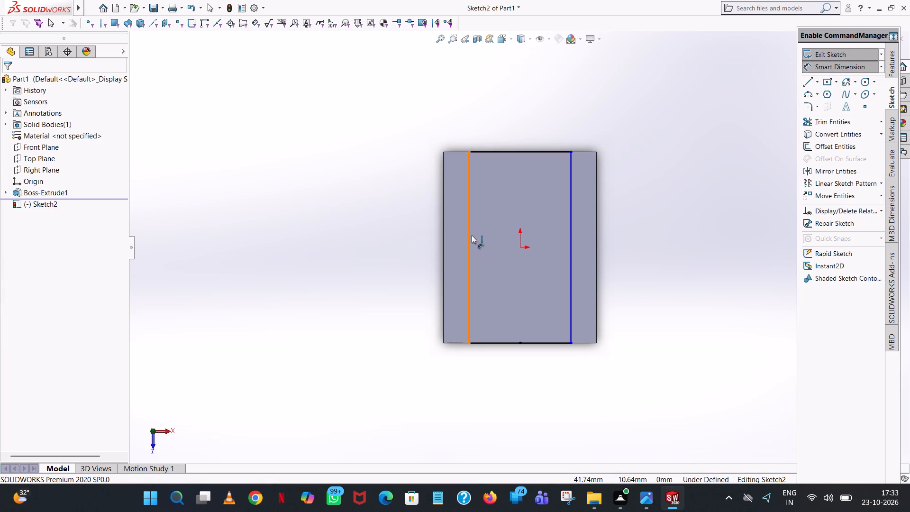
{"action": "left_click", "coordinate": [519, 246]}
{"action": "left_click", "coordinate": [503, 415]}
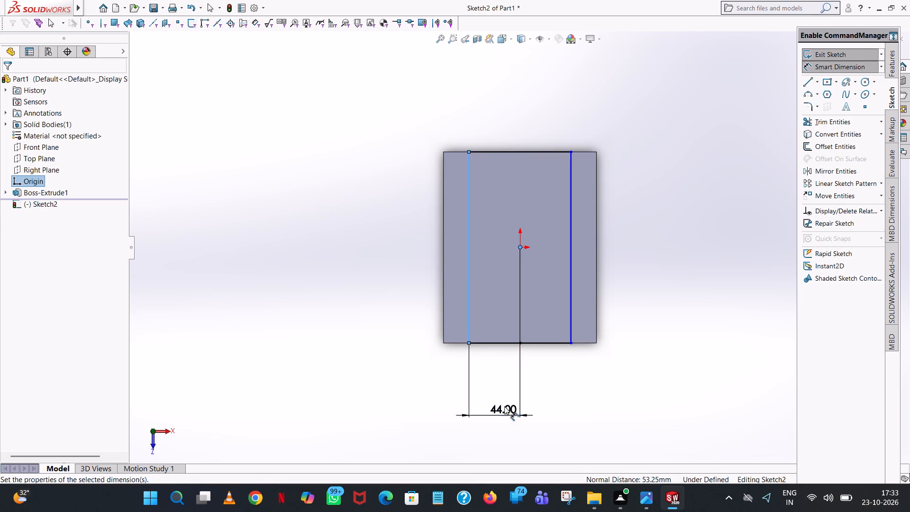
{"action": "left_click", "coordinate": [460, 398]}
{"action": "left_click", "coordinate": [328, 246]}
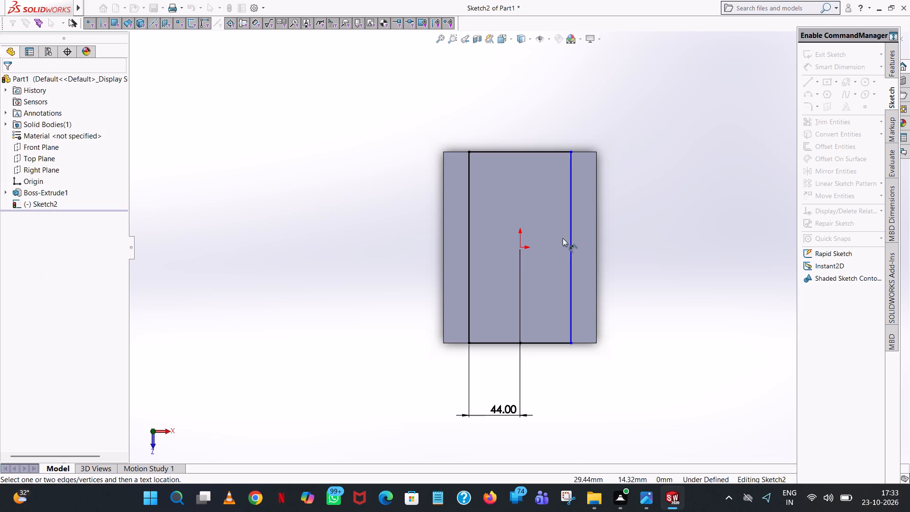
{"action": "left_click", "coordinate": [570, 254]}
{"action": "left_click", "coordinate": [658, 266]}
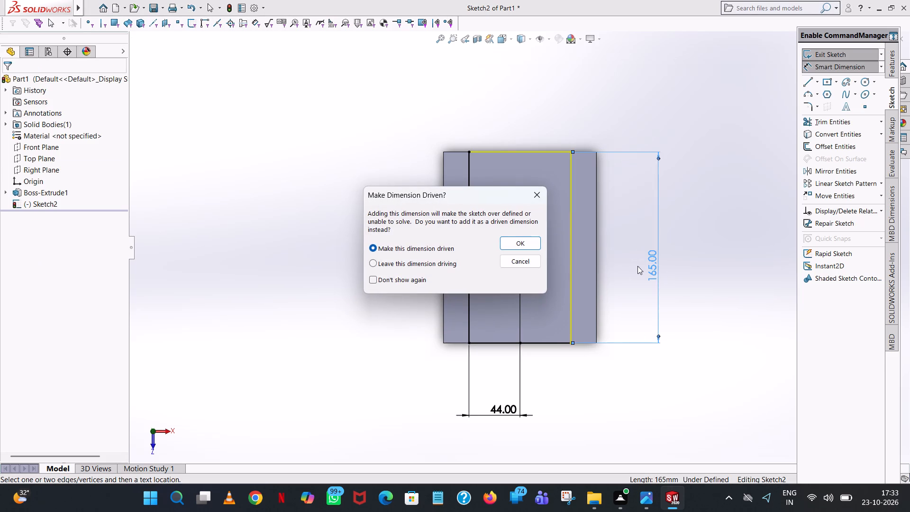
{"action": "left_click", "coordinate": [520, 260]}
Dimension the horizontal distance between the profile's right line and the origin.
{"action": "left_click", "coordinate": [573, 261]}
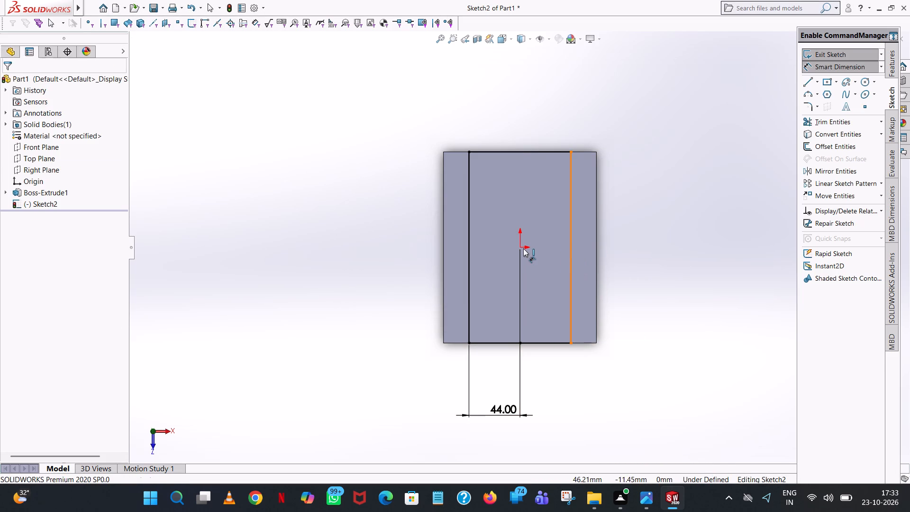
{"action": "left_click", "coordinate": [521, 246]}
{"action": "left_click", "coordinate": [521, 110]}
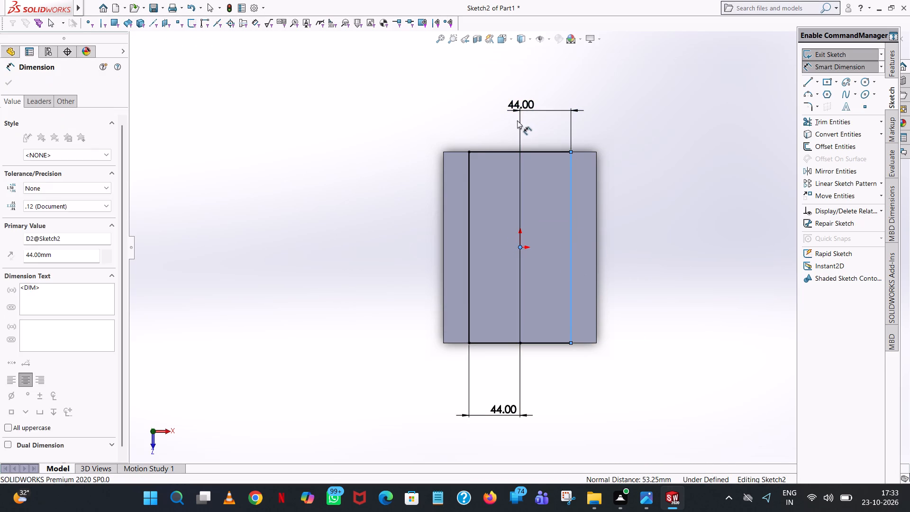
{"action": "left_click", "coordinate": [481, 93]}
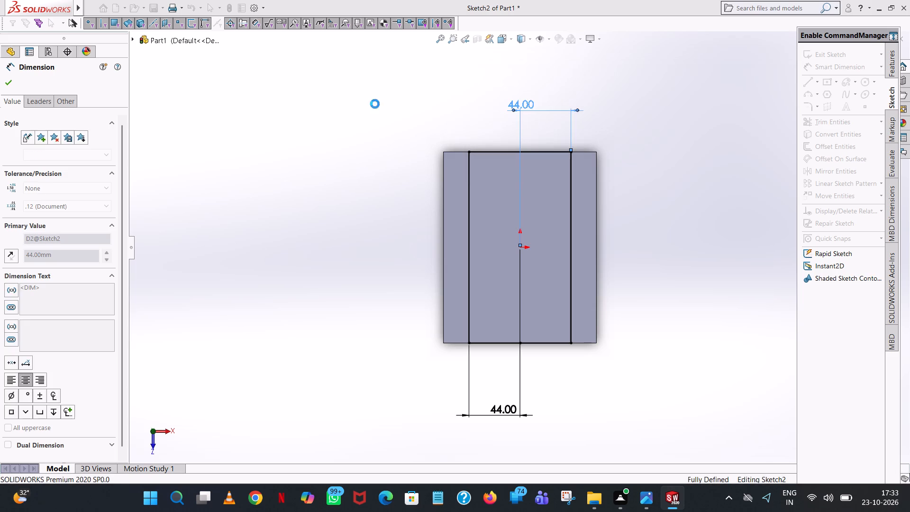
{"action": "left_click", "coordinate": [318, 118]}
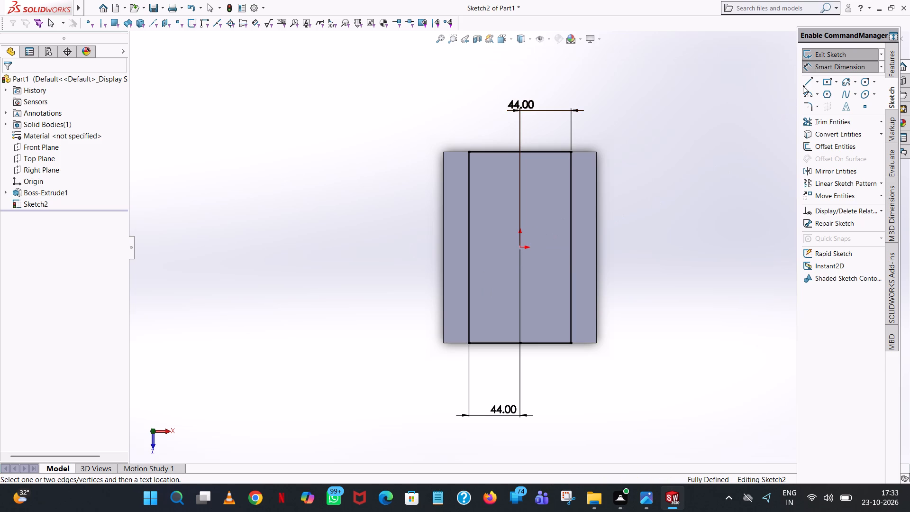
Extrude the 88 mm wide profile upward by 5 mm (44-30-9) as a blind boss merged with the block.
{"action": "left_click", "coordinate": [893, 61]}
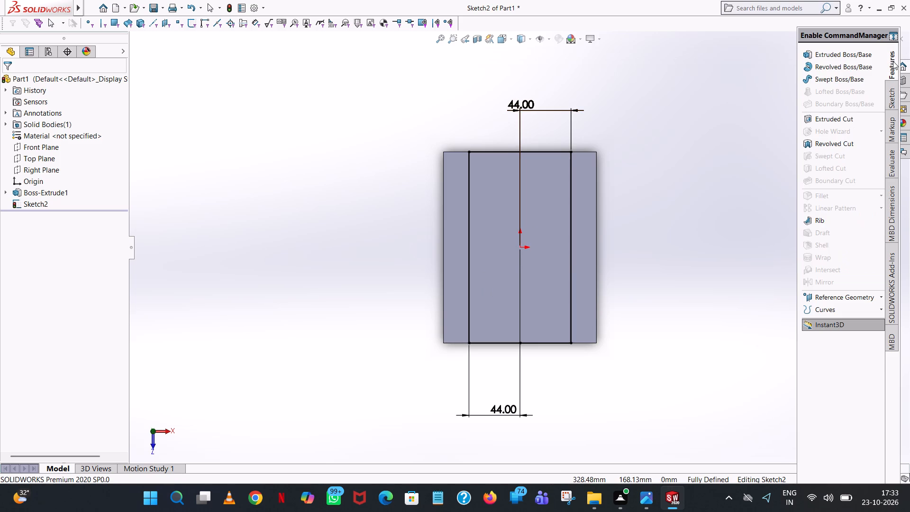
{"action": "left_click", "coordinate": [850, 55]}
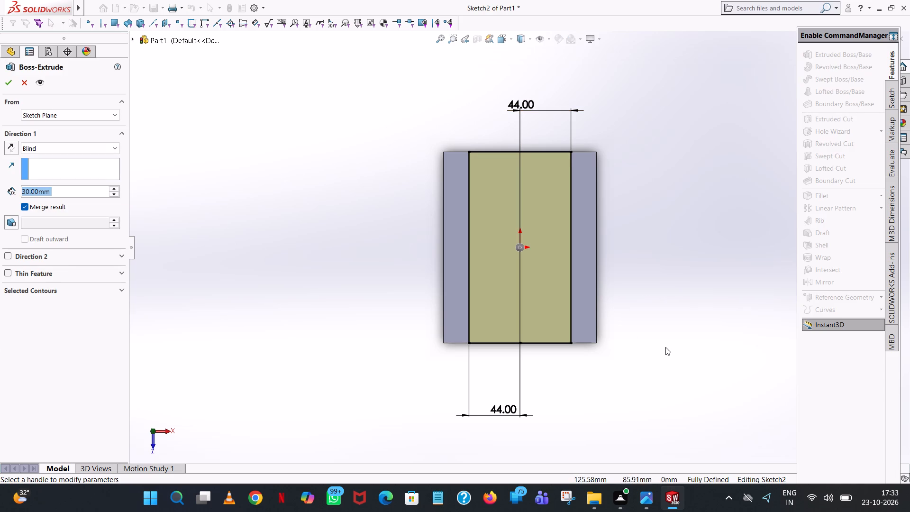
{"action": "middle_click_drag", "start_coordinate": [665, 347], "coordinate": [665, 218]}
{"action": "double_click", "coordinate": [78, 190]}
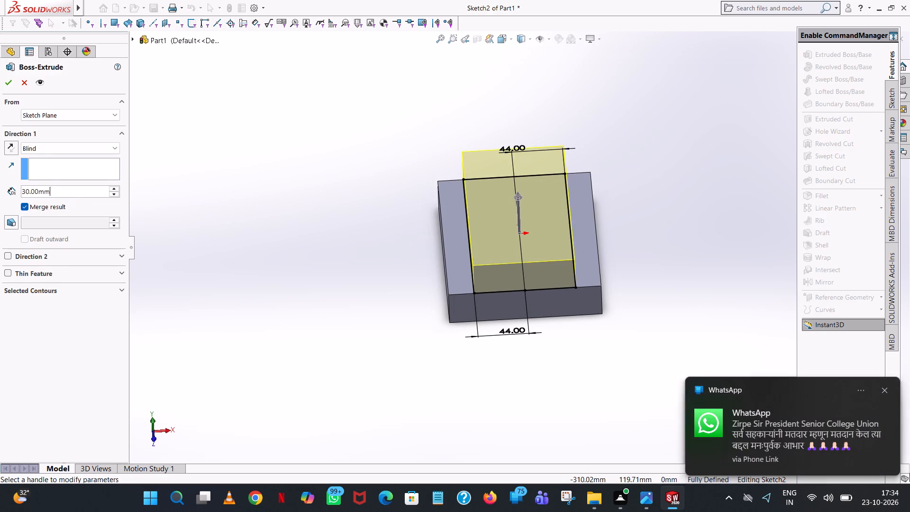
{"action": "type", "text": "44-"}
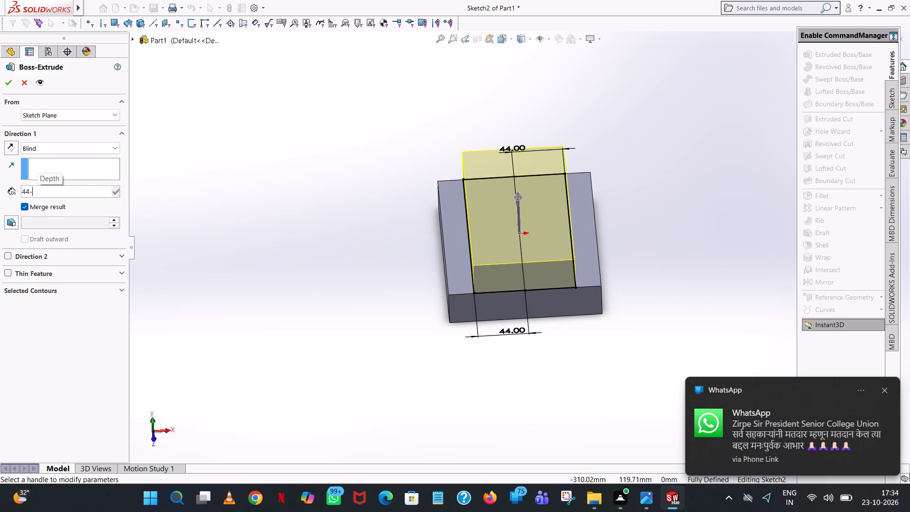
{"action": "type", "text": "30-"}
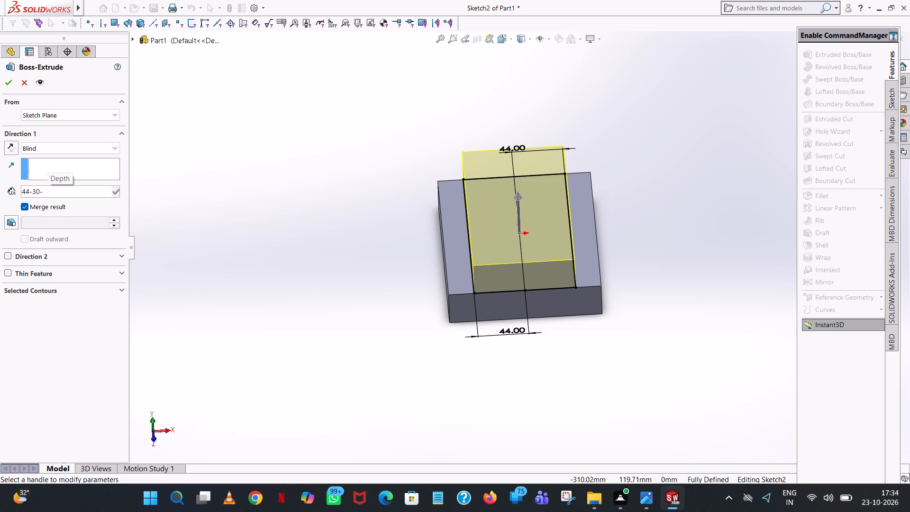
{"action": "key", "text": "9"}
{"action": "key", "text": "Return"}
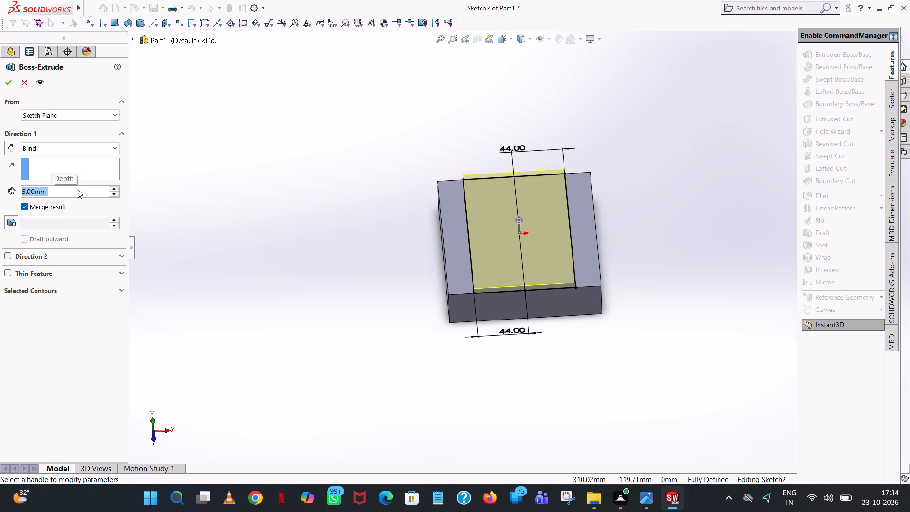
{"action": "left_click", "coordinate": [6, 80]}
{"action": "left_click", "coordinate": [585, 115]}
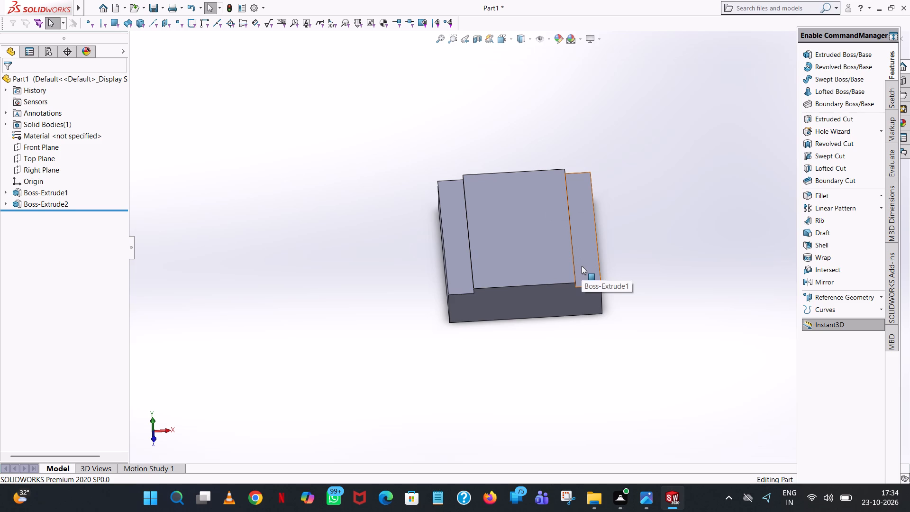
Start an Extruded Boss/Base sketch on the block's front face and view it face-on.
{"action": "left_click", "coordinate": [819, 54]}
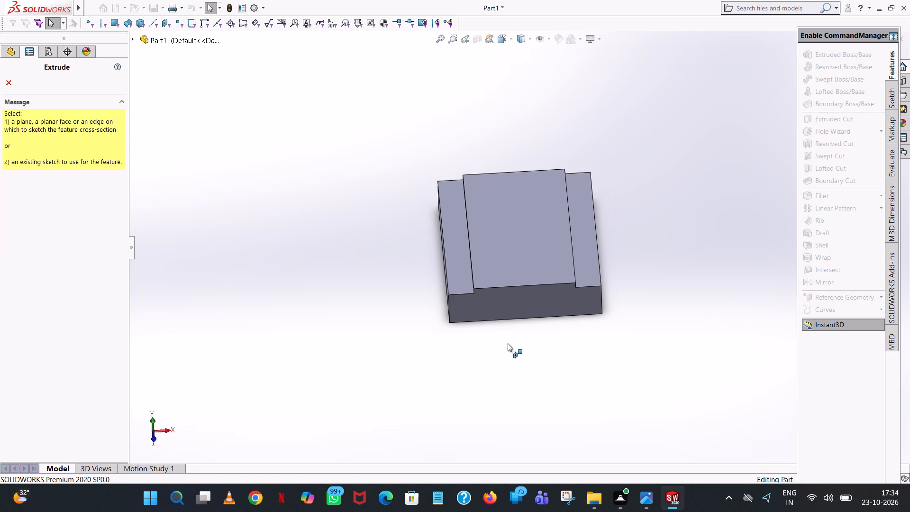
{"action": "left_click", "coordinate": [528, 297]}
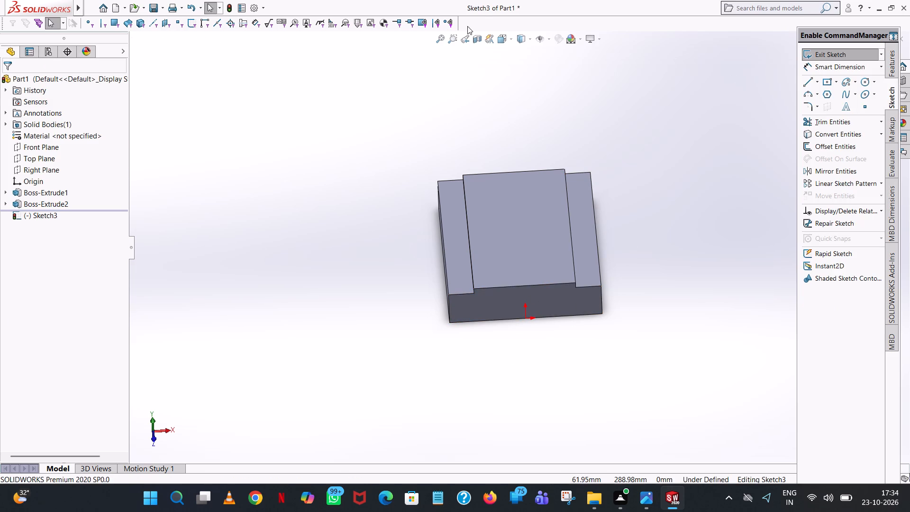
{"action": "left_click", "coordinate": [511, 39]}
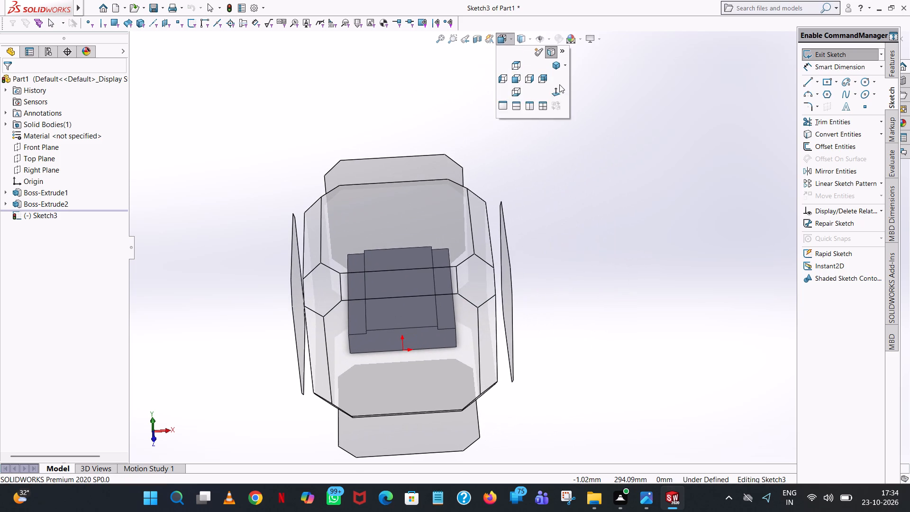
{"action": "left_click", "coordinate": [555, 92]}
Draw a vertical line 35 mm long from the origin up to the midpoint of the boss's top edge.
{"action": "left_click", "coordinate": [809, 80]}
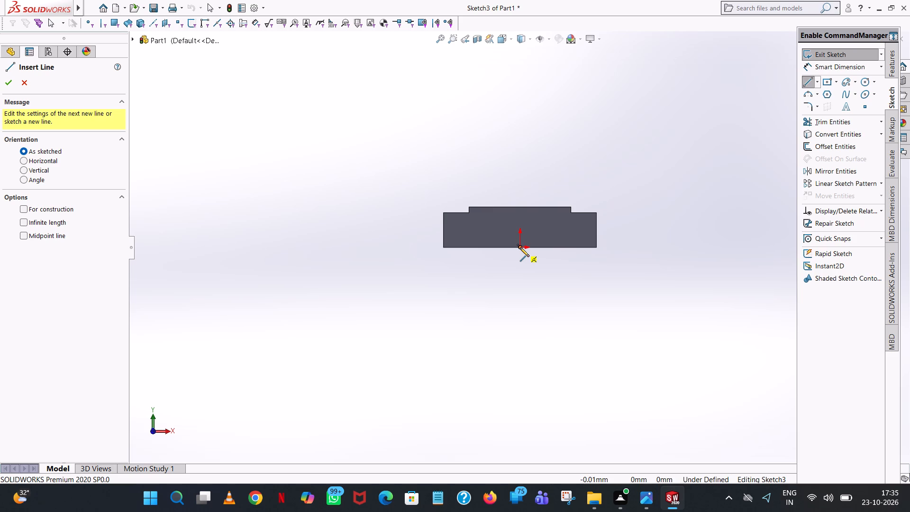
{"action": "left_click", "coordinate": [520, 247]}
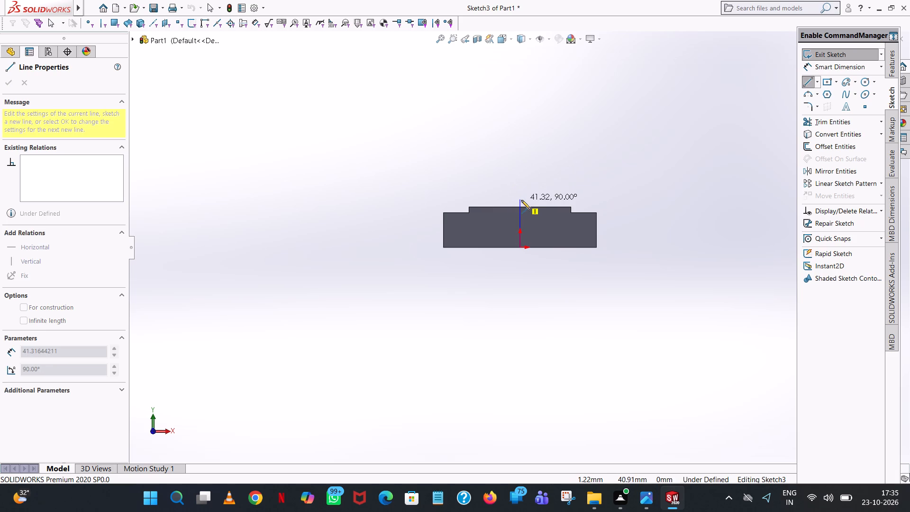
{"action": "scroll", "coordinate": [521, 200], "scroll_direction": "down", "scroll_amount": 3}
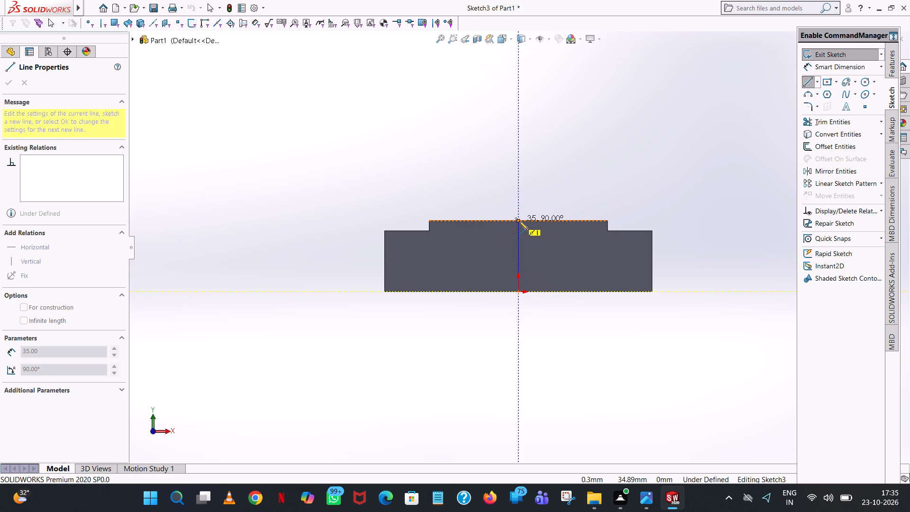
{"action": "left_click", "coordinate": [518, 220]}
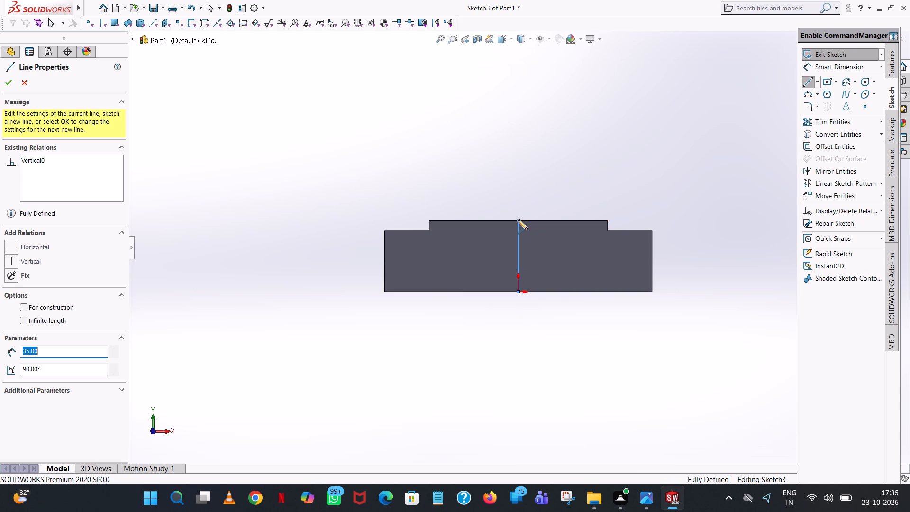
Continue with connected lines 23.5 mm (47/2) right along the top edge, 9 mm up and 47 mm back left.
{"action": "left_click", "coordinate": [564, 219]}
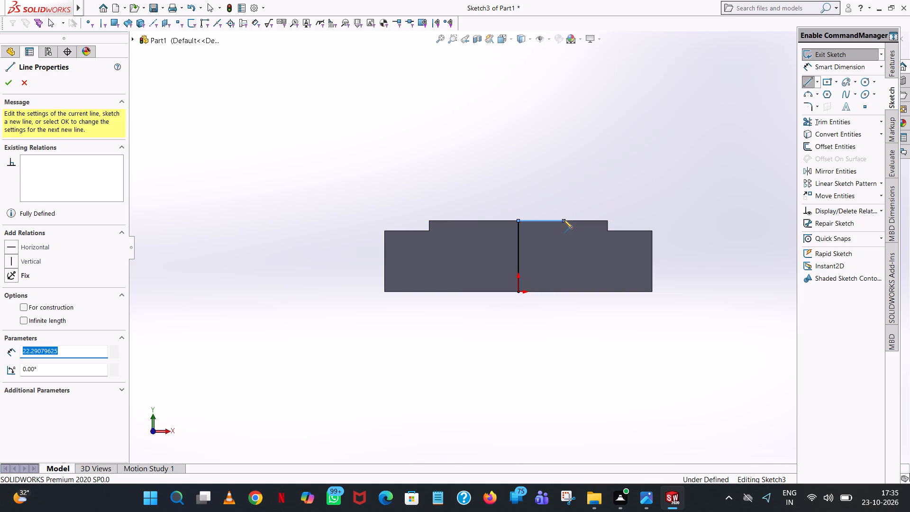
{"action": "type", "text": "47/2"}
{"action": "key", "text": "Return"}
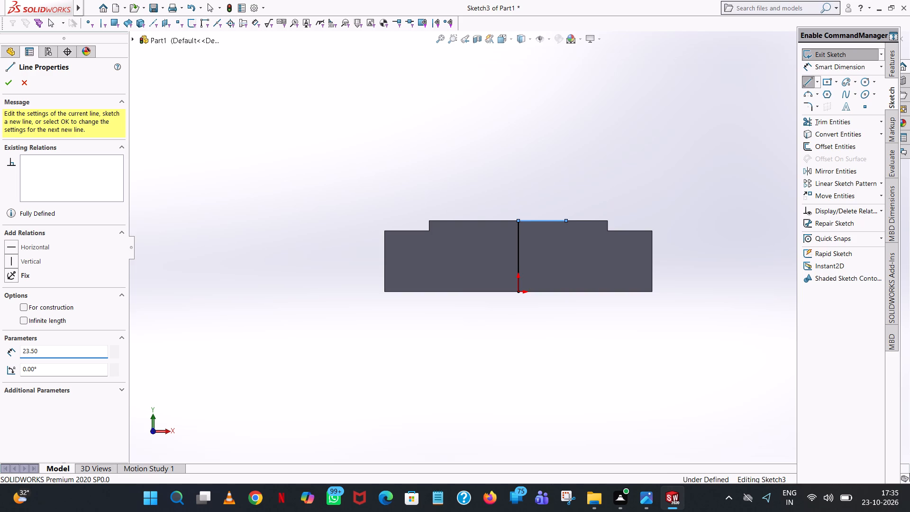
{"action": "left_click", "coordinate": [564, 193]}
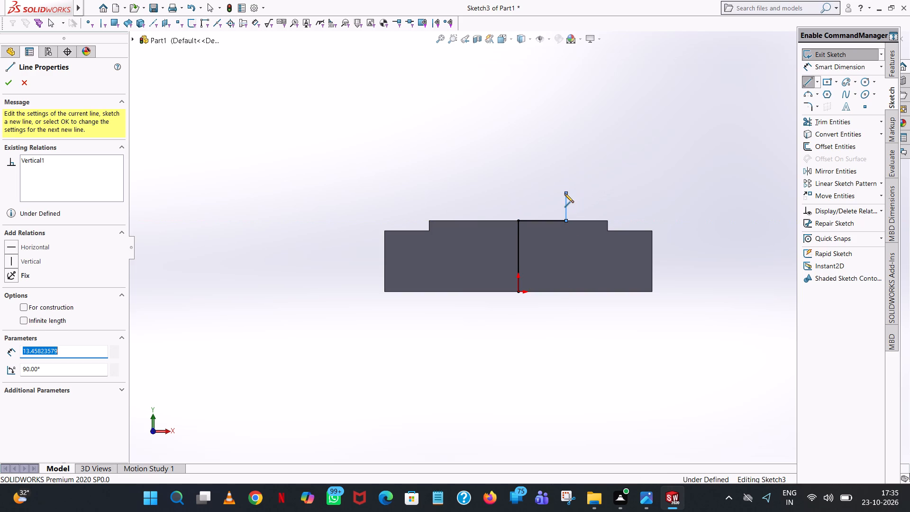
{"action": "key", "text": "9"}
{"action": "key", "text": "Return"}
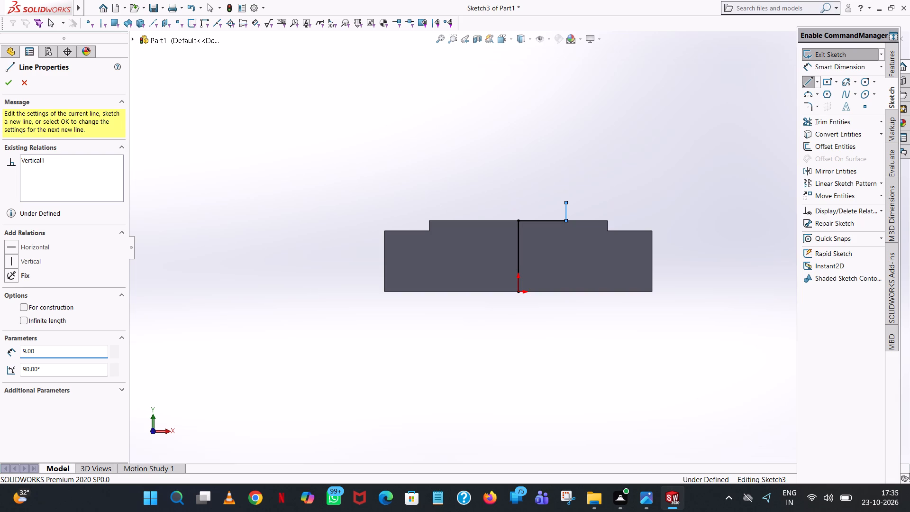
{"action": "left_click", "coordinate": [474, 201]}
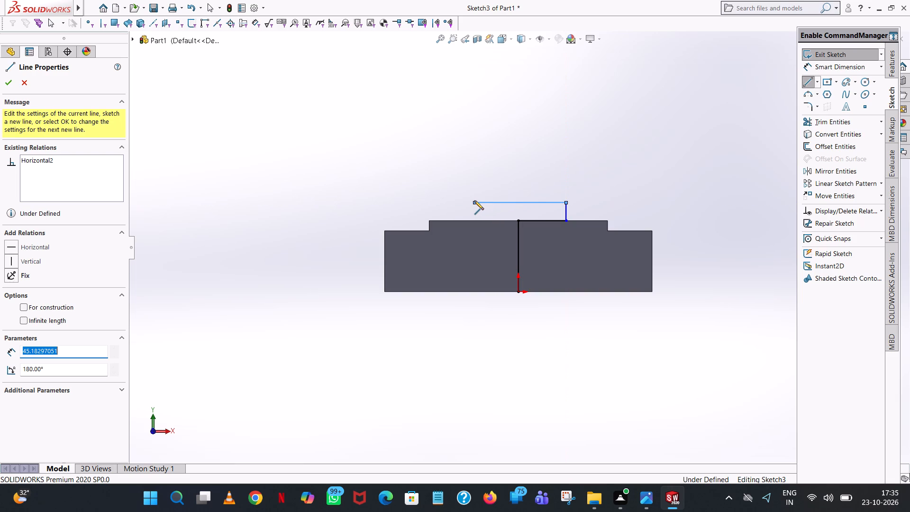
{"action": "type", "text": "47"}
{"action": "key", "text": "Return"}
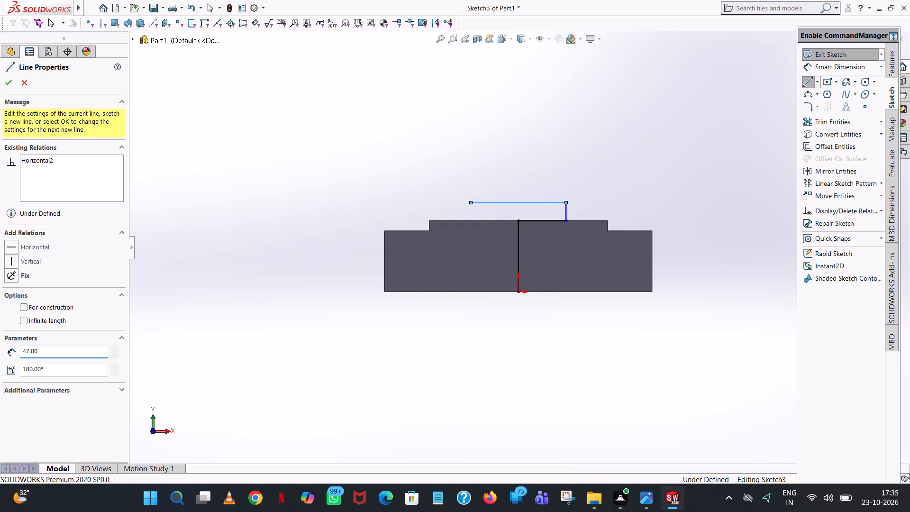
{"action": "right_click", "coordinate": [474, 201]}
{"action": "left_click", "coordinate": [510, 210]}
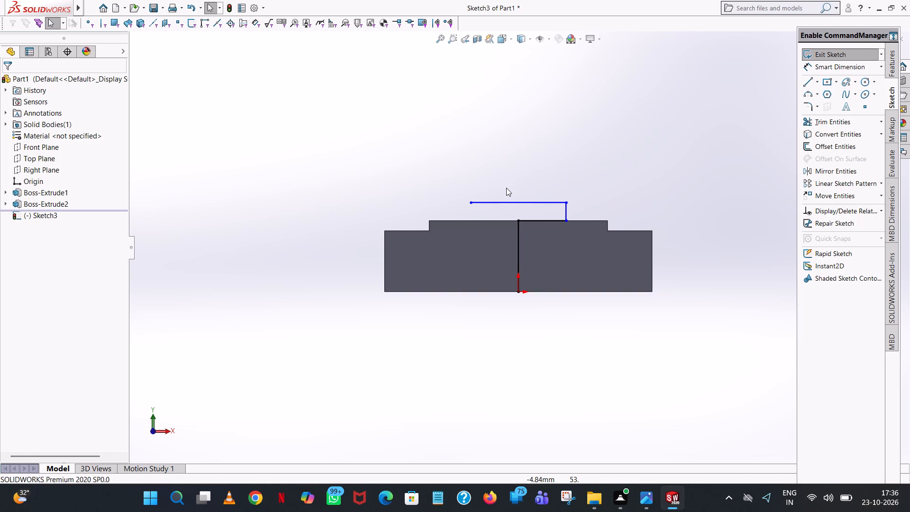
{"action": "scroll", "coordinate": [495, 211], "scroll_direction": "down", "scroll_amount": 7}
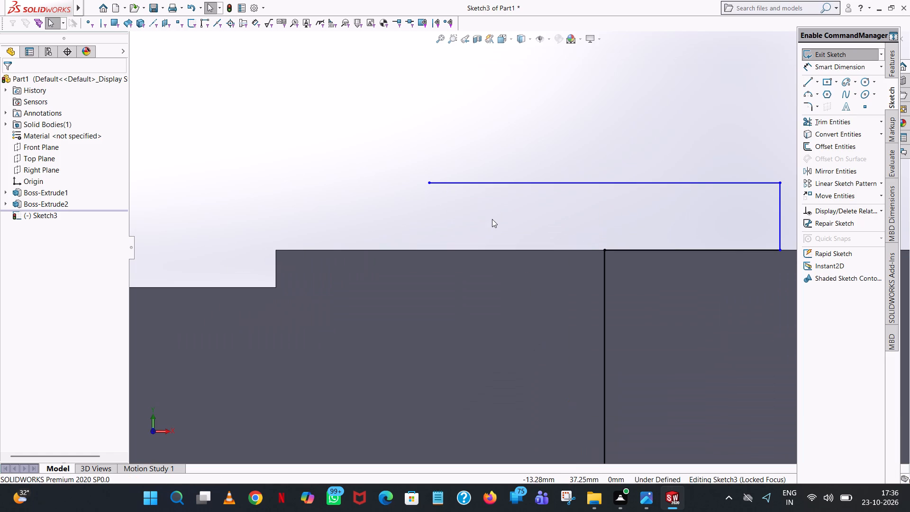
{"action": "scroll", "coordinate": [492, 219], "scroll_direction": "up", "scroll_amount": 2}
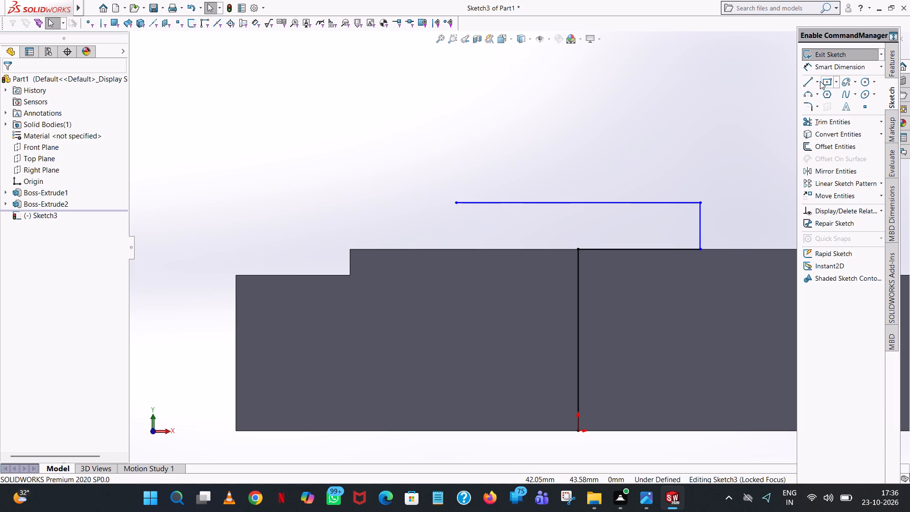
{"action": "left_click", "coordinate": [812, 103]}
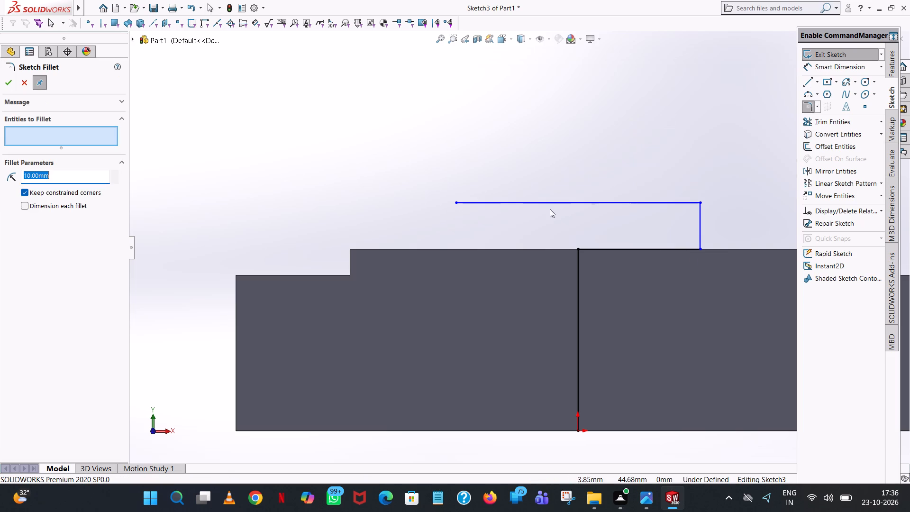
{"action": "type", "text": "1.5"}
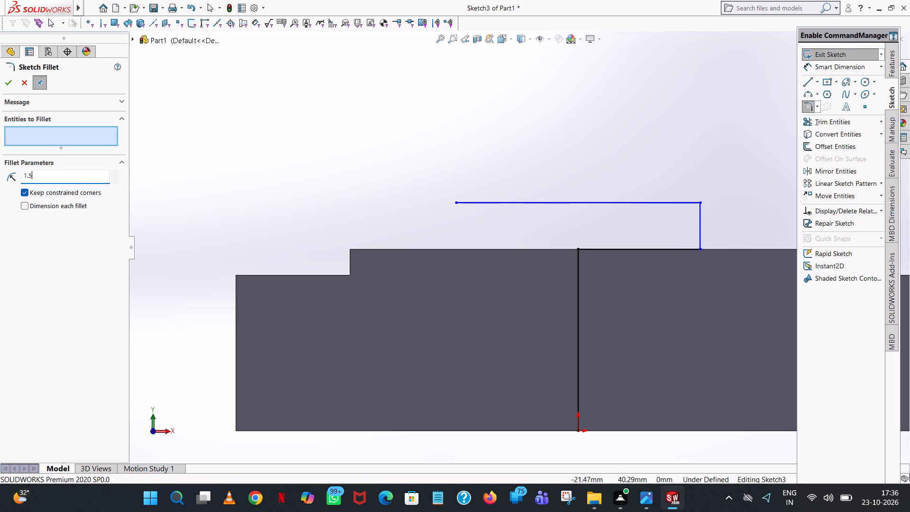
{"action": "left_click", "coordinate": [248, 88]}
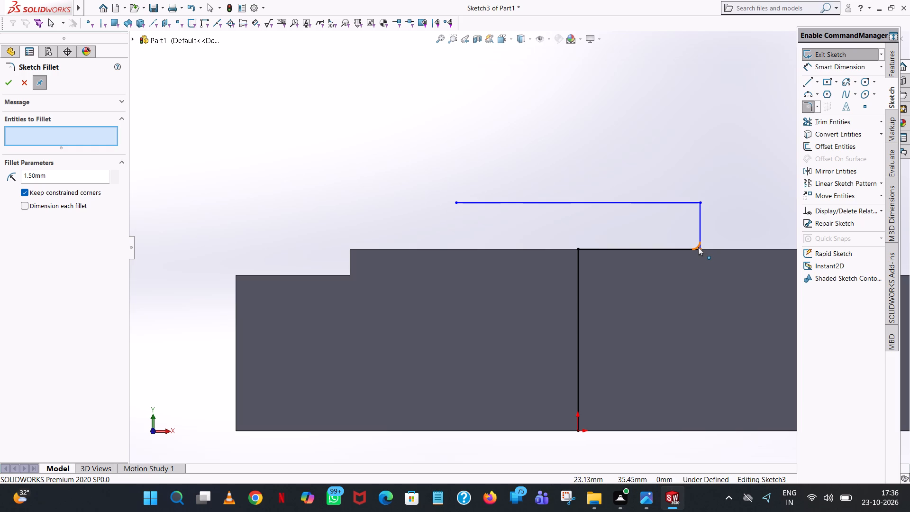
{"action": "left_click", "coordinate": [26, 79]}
Close the 47 by 9 mm rectangle with a 9 mm line down to the boss edge and a 23.5 mm line to the vertical centre line.
{"action": "left_click", "coordinate": [804, 79]}
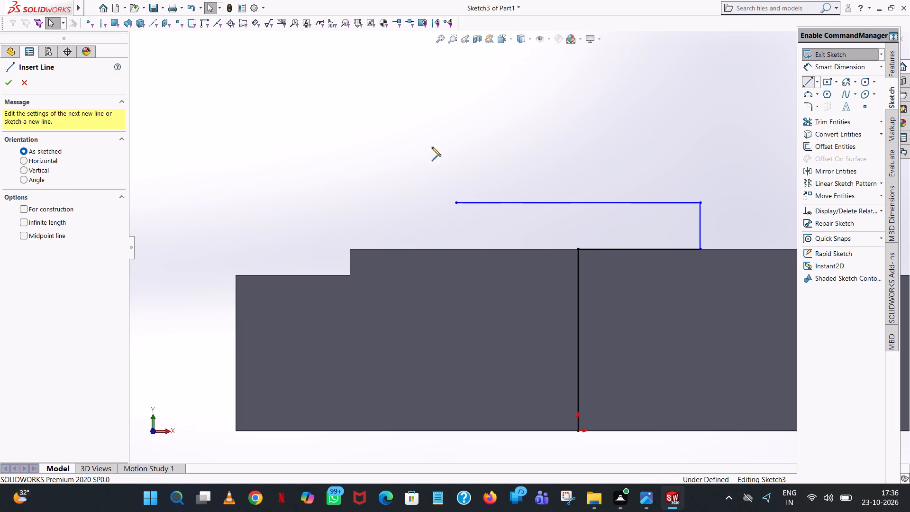
{"action": "left_click", "coordinate": [455, 202]}
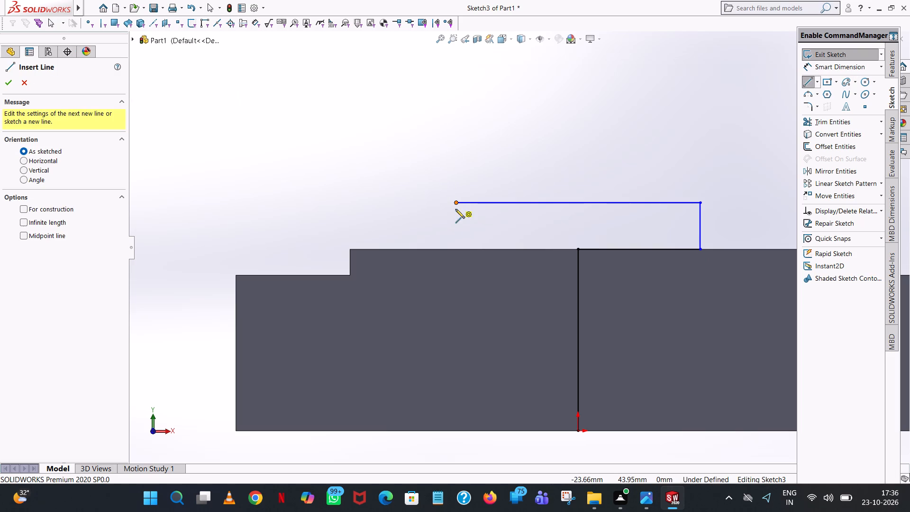
{"action": "left_click", "coordinate": [457, 250]}
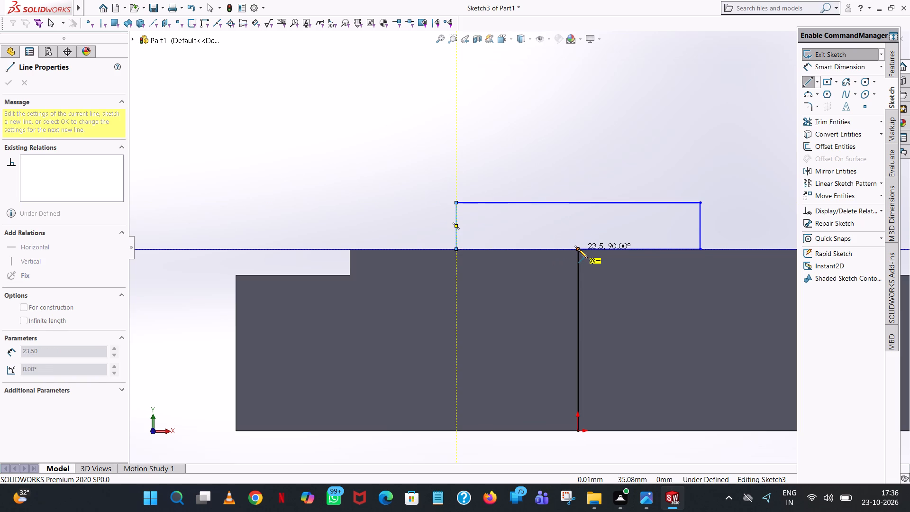
{"action": "left_click", "coordinate": [562, 249]}
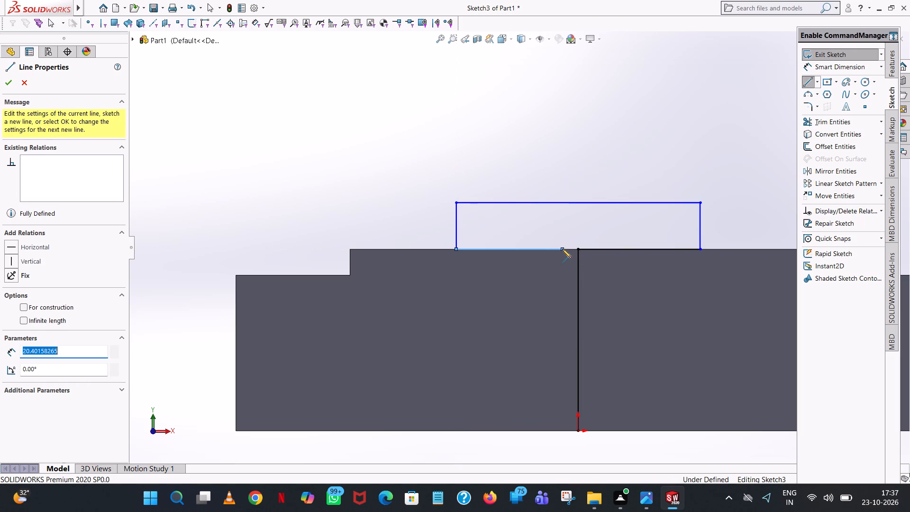
{"action": "type", "text": "47."}
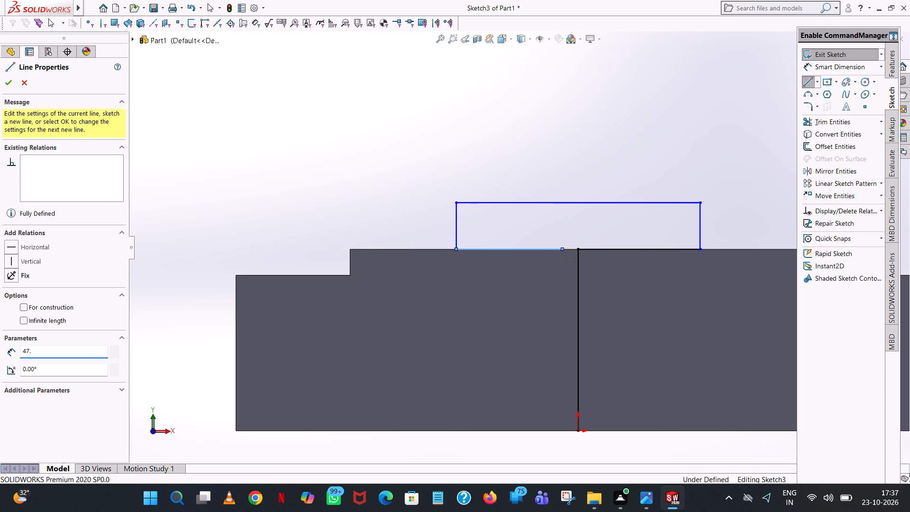
{"action": "key", "text": "BackSpace"}
{"action": "type", "text": "/2"}
{"action": "key", "text": "Return"}
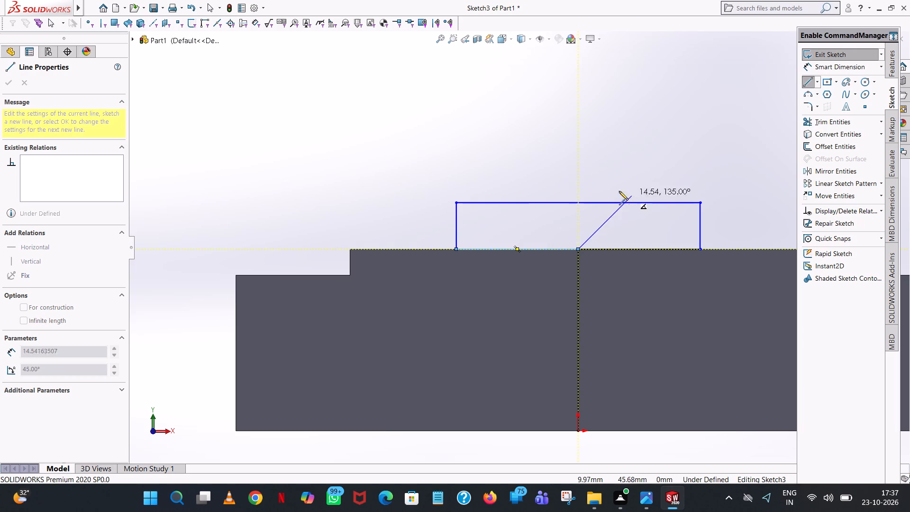
{"action": "right_click", "coordinate": [537, 125]}
{"action": "left_click", "coordinate": [556, 128]}
Trim away the vertical centre line running from the origin up to the rectangle's base.
{"action": "left_click", "coordinate": [818, 125]}
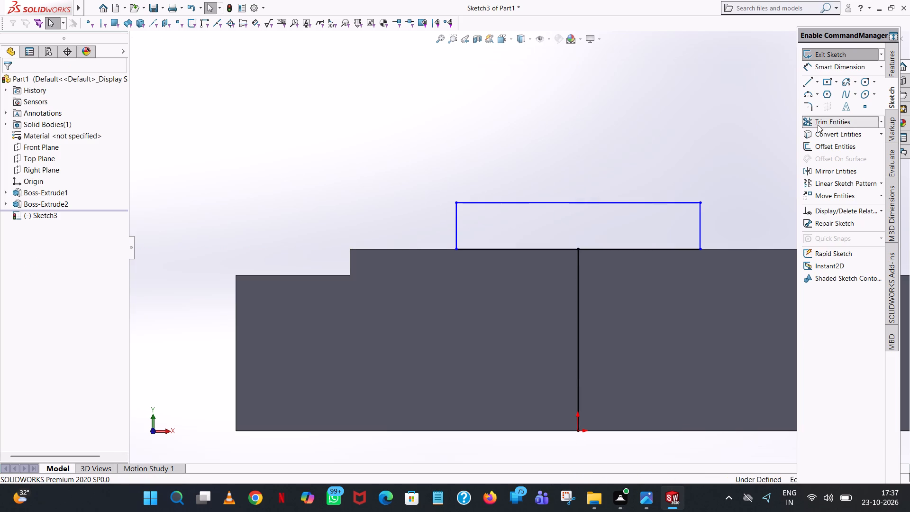
{"action": "left_click", "coordinate": [579, 356]}
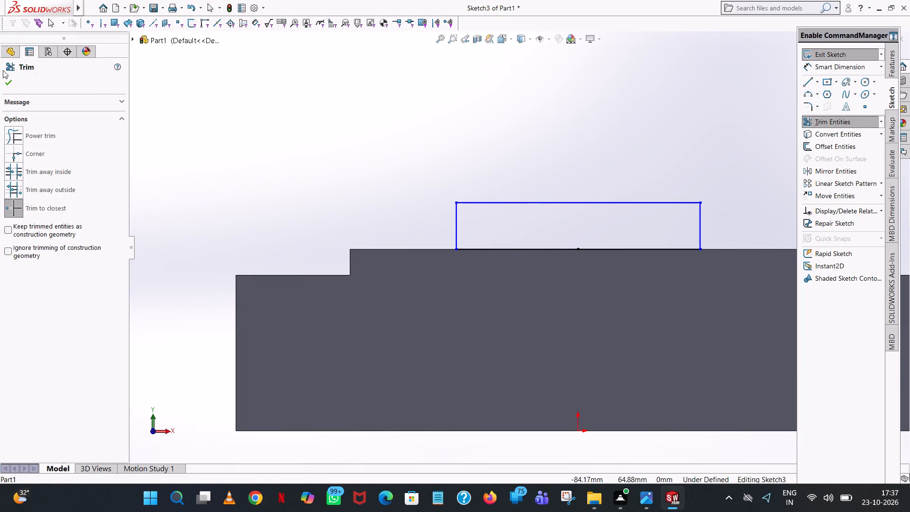
{"action": "left_click", "coordinate": [5, 83]}
{"action": "left_click", "coordinate": [646, 156]}
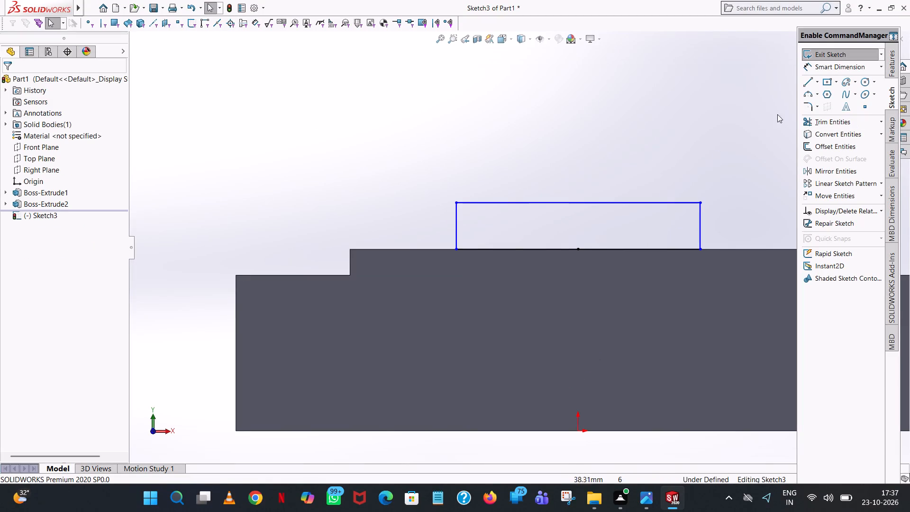
Dimension the rectangle's top edge at 47 mm and its left side at 9 mm.
{"action": "left_click", "coordinate": [822, 67]}
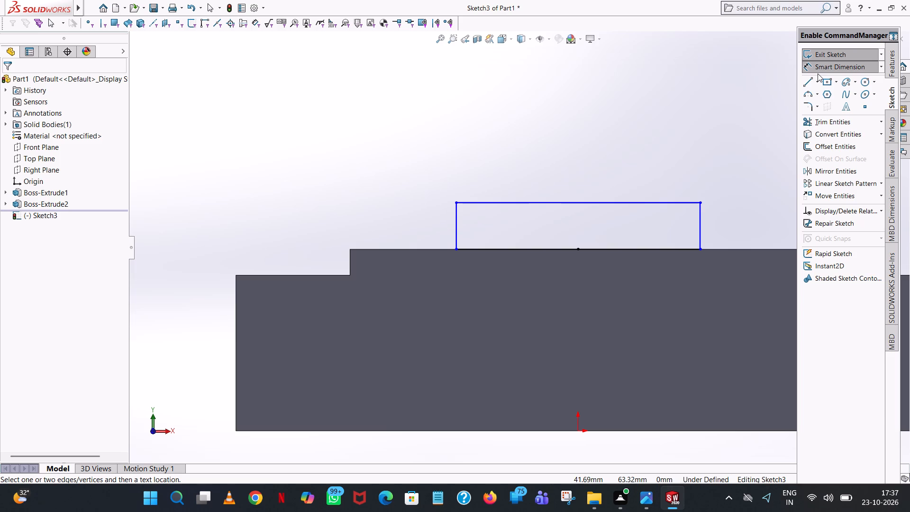
{"action": "left_click", "coordinate": [560, 201]}
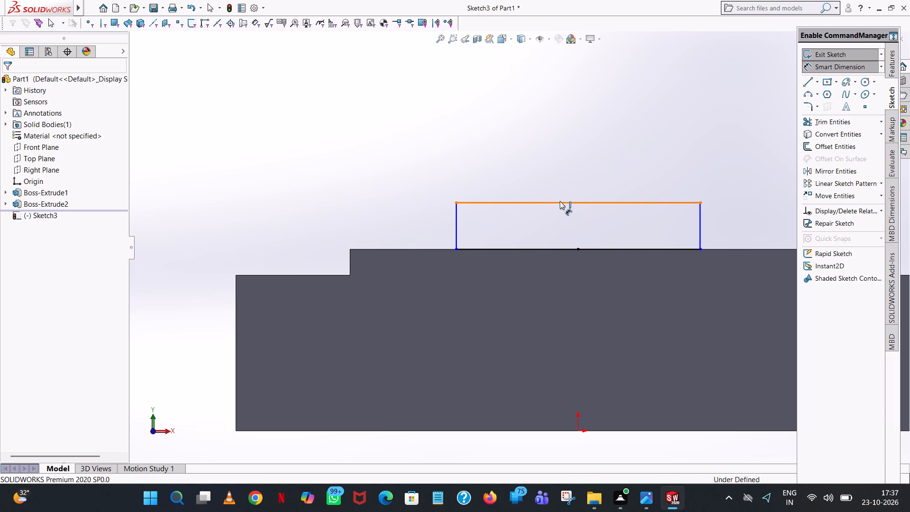
{"action": "left_click", "coordinate": [539, 128]}
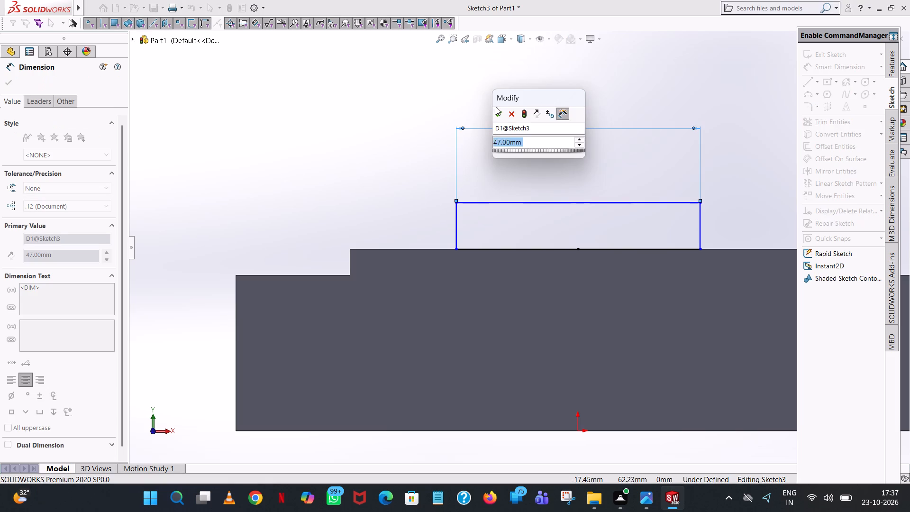
{"action": "left_click", "coordinate": [496, 107]}
{"action": "left_click", "coordinate": [496, 109]}
{"action": "left_click", "coordinate": [391, 127]}
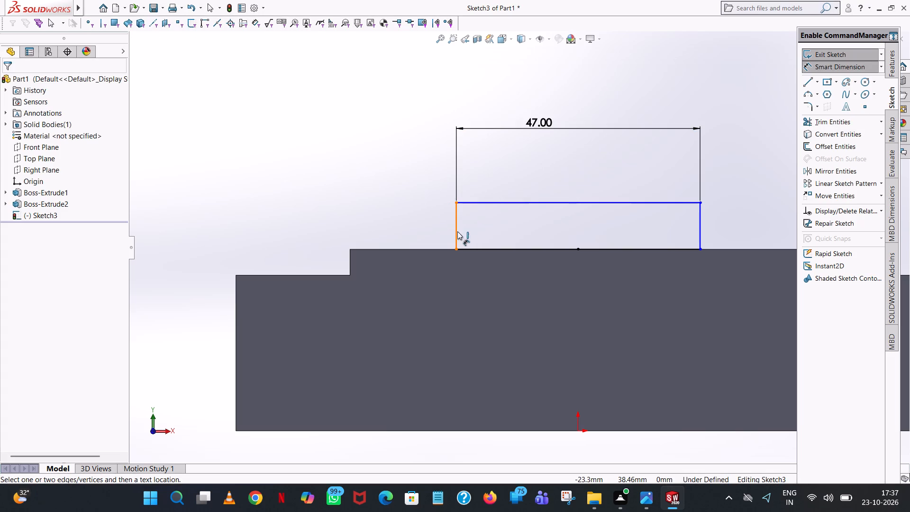
{"action": "left_click", "coordinate": [457, 231]}
{"action": "left_click", "coordinate": [249, 221]}
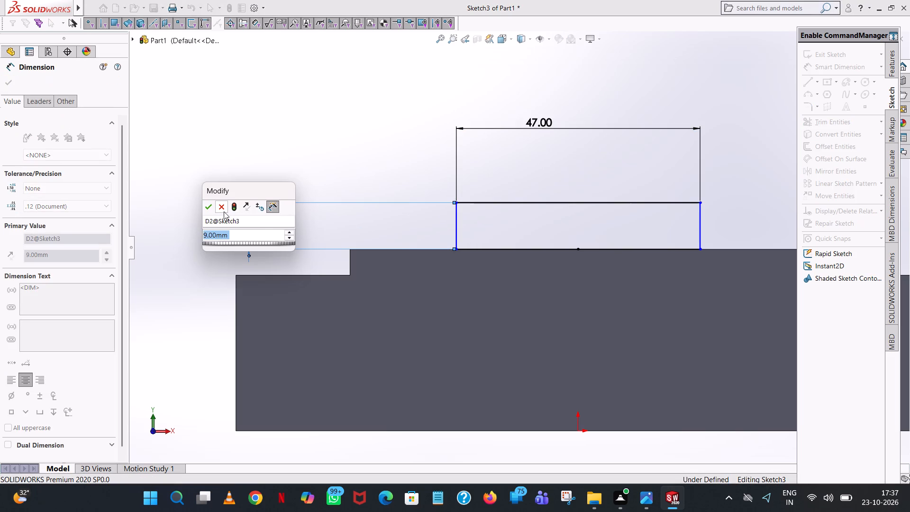
{"action": "left_click", "coordinate": [209, 210]}
{"action": "left_click", "coordinate": [339, 150]}
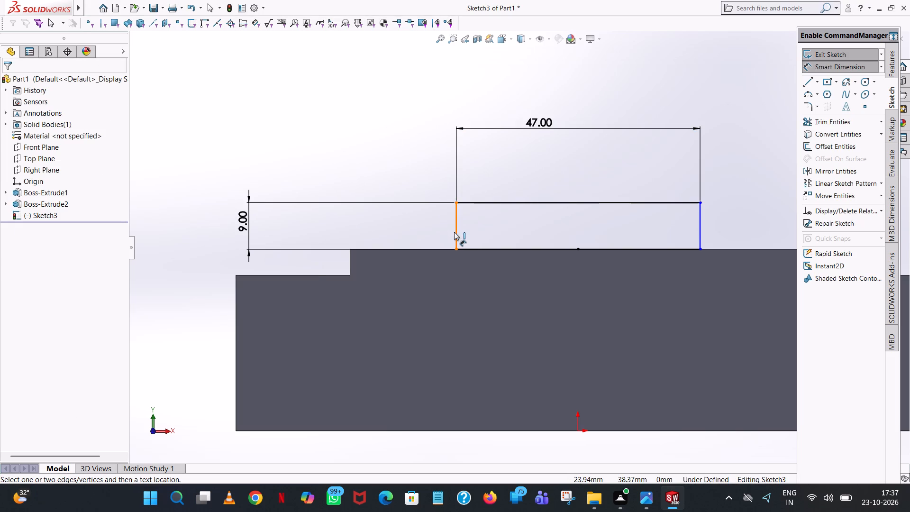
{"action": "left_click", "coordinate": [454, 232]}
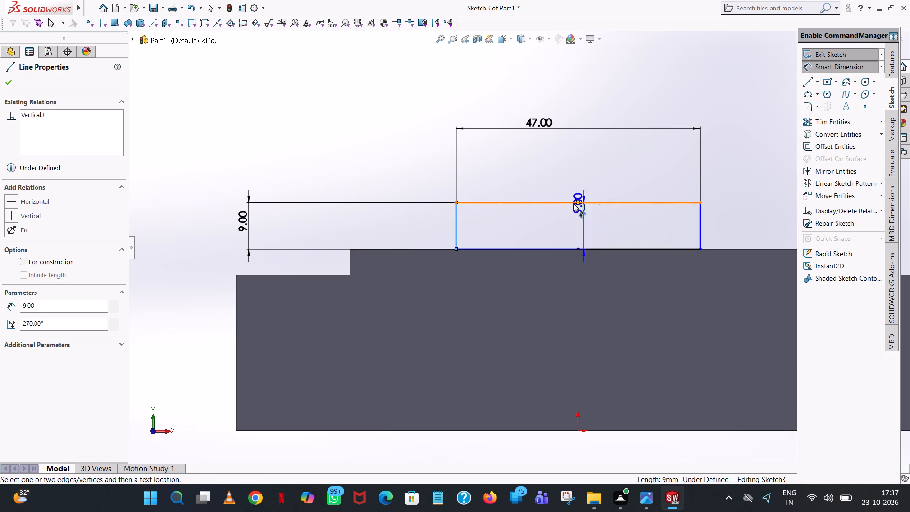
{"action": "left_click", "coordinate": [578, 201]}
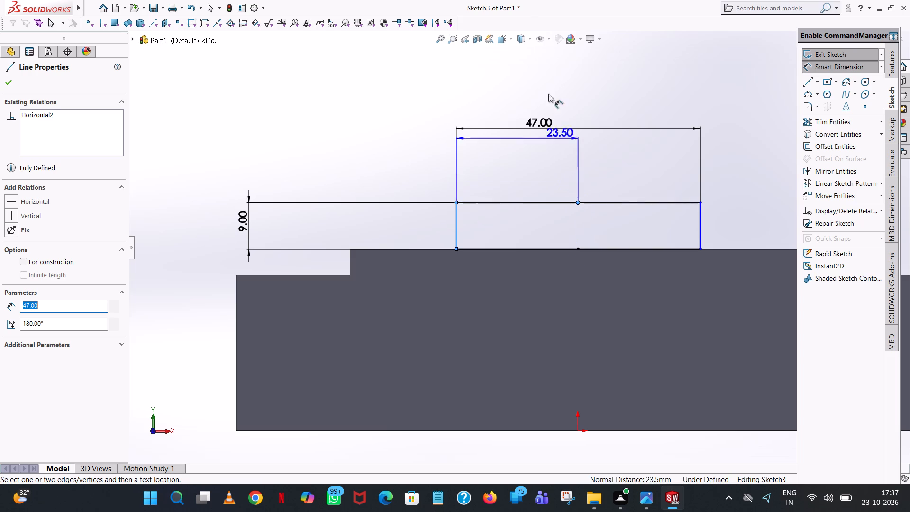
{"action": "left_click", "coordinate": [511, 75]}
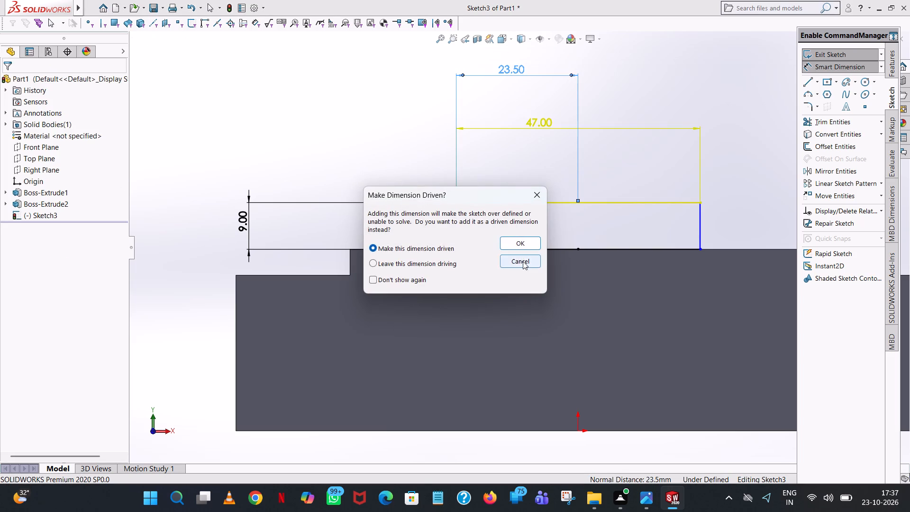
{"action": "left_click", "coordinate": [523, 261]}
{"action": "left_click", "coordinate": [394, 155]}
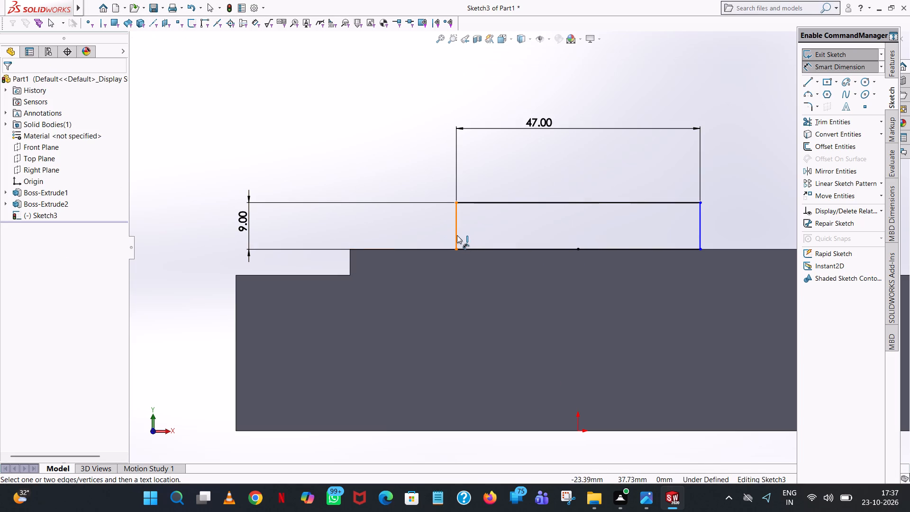
Dimension the horizontal distance from the rectangle's left side to the origin at 23.5 mm.
{"action": "left_click", "coordinate": [457, 235]}
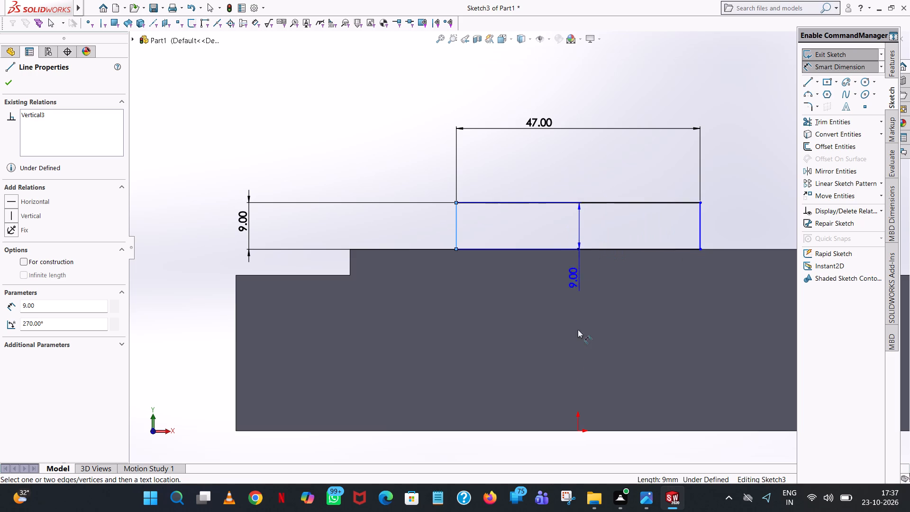
{"action": "left_click", "coordinate": [581, 430]}
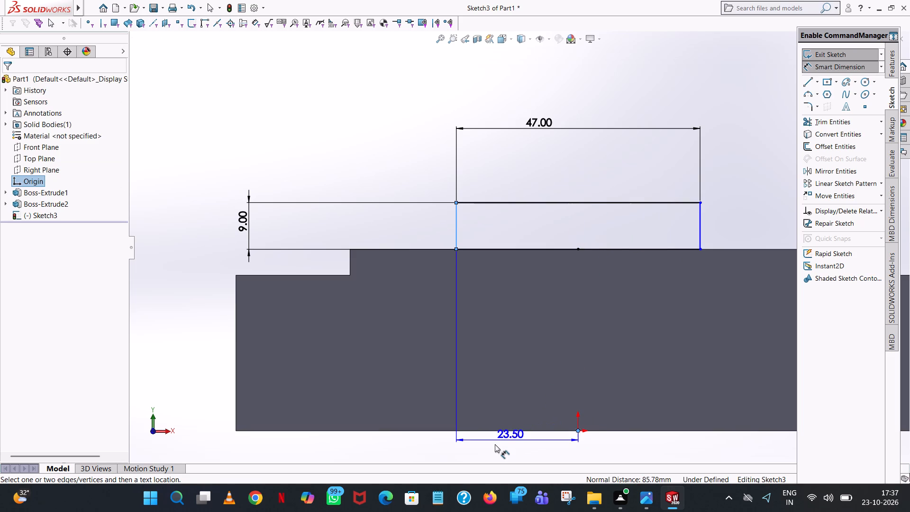
{"action": "left_click", "coordinate": [495, 444]}
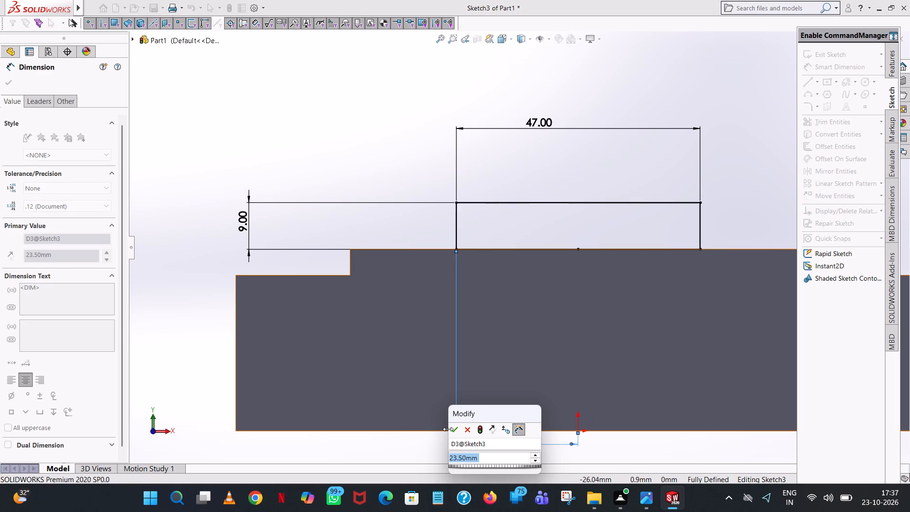
{"action": "left_click", "coordinate": [455, 430]}
{"action": "left_click", "coordinate": [337, 130]}
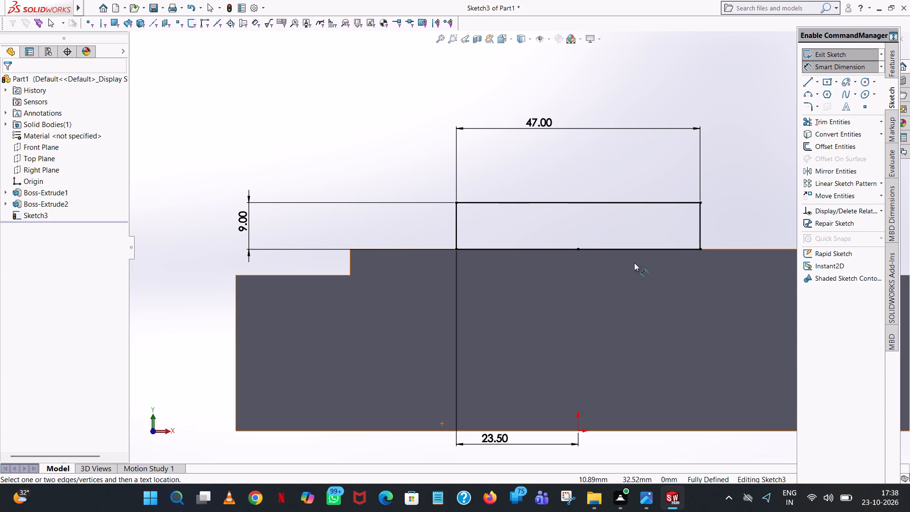
Start a boss extrusion of the 47 by 9 mm rectangle, with its direction reversed along the block.
{"action": "scroll", "coordinate": [722, 174], "scroll_direction": "up", "scroll_amount": 2}
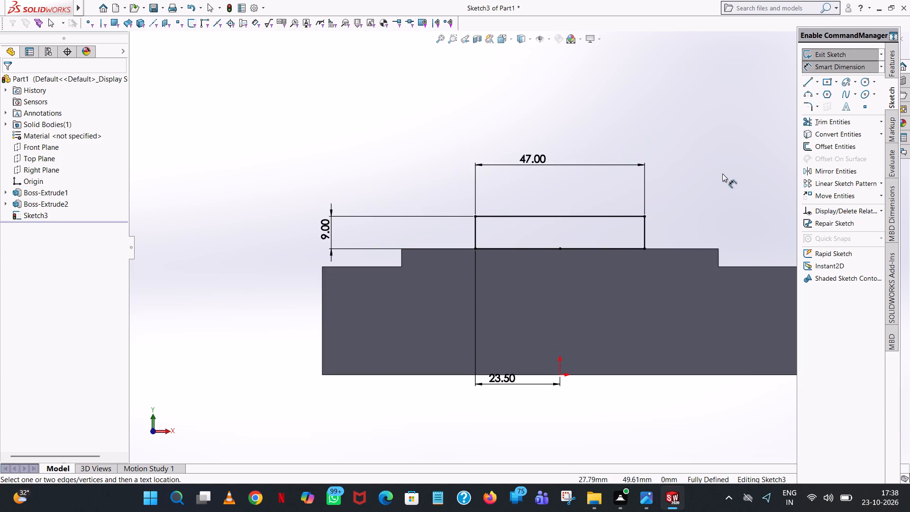
{"action": "middle_click_drag", "start_coordinate": [695, 206], "coordinate": [682, 259]}
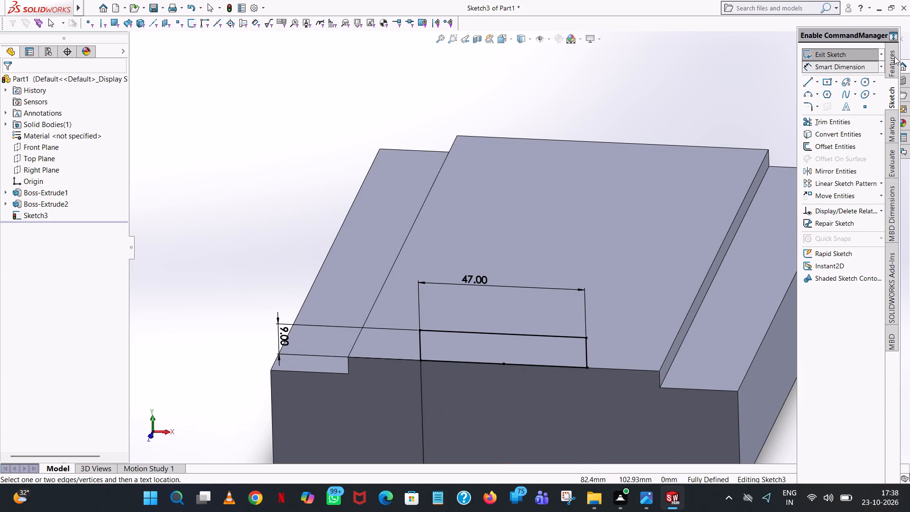
{"action": "left_click", "coordinate": [894, 56]}
{"action": "left_click", "coordinate": [875, 57]}
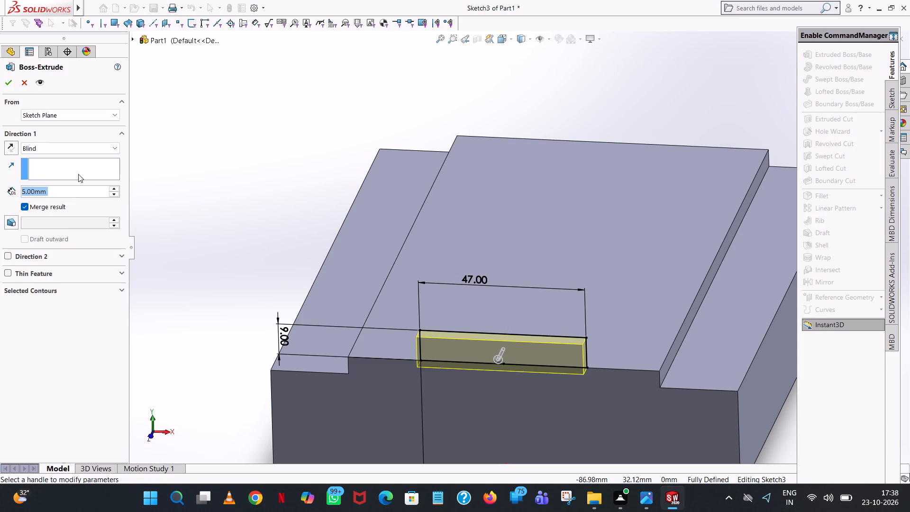
{"action": "left_click", "coordinate": [14, 144]}
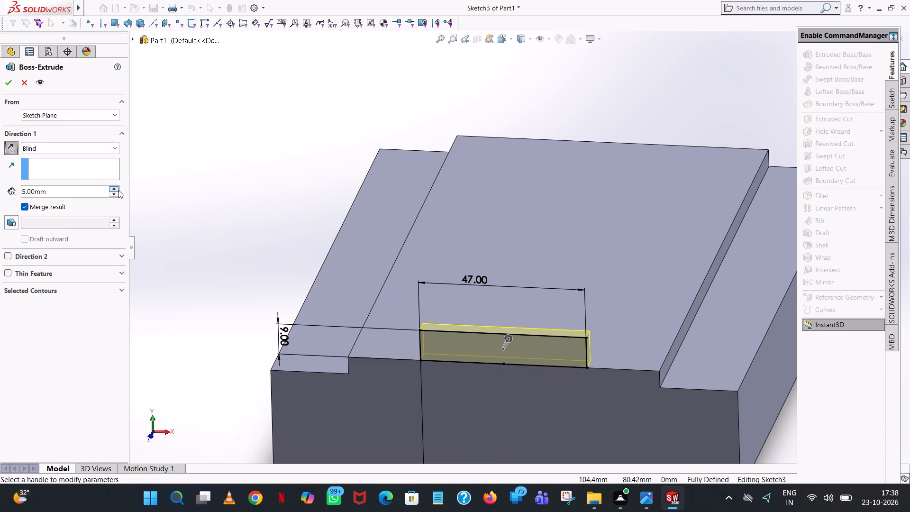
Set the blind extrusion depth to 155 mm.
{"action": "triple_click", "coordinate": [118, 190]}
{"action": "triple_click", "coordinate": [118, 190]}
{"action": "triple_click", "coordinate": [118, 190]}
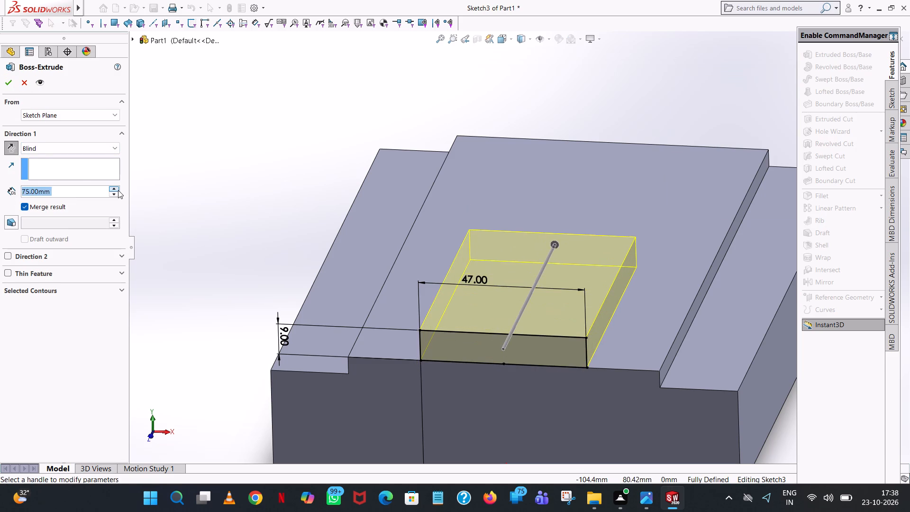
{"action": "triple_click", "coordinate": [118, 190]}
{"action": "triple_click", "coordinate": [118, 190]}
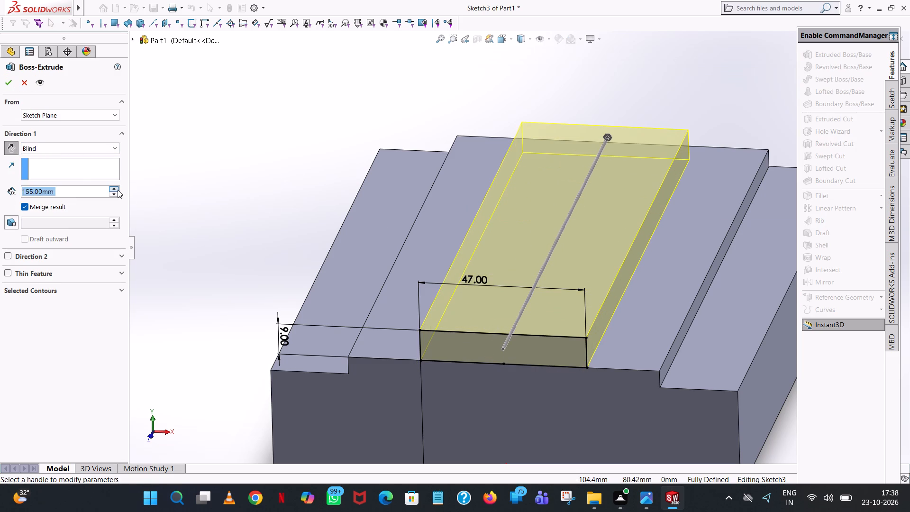
End the extrusion at the far top edge of the 88 mm boss using Up To Vertex, and finish the feature.
{"action": "middle_click_drag", "start_coordinate": [646, 274], "coordinate": [508, 300]}
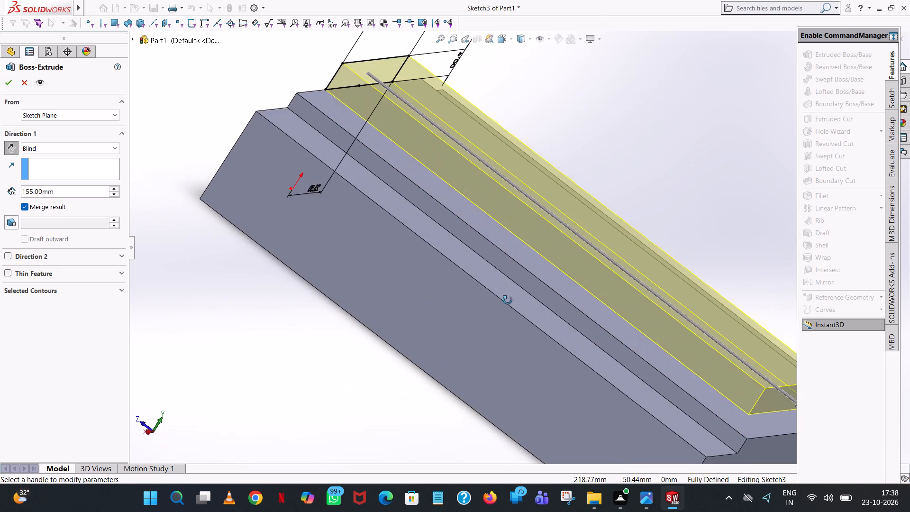
{"action": "middle_click_drag", "start_coordinate": [508, 300], "coordinate": [508, 301]}
{"action": "scroll", "coordinate": [535, 295], "scroll_direction": "up", "scroll_amount": 5}
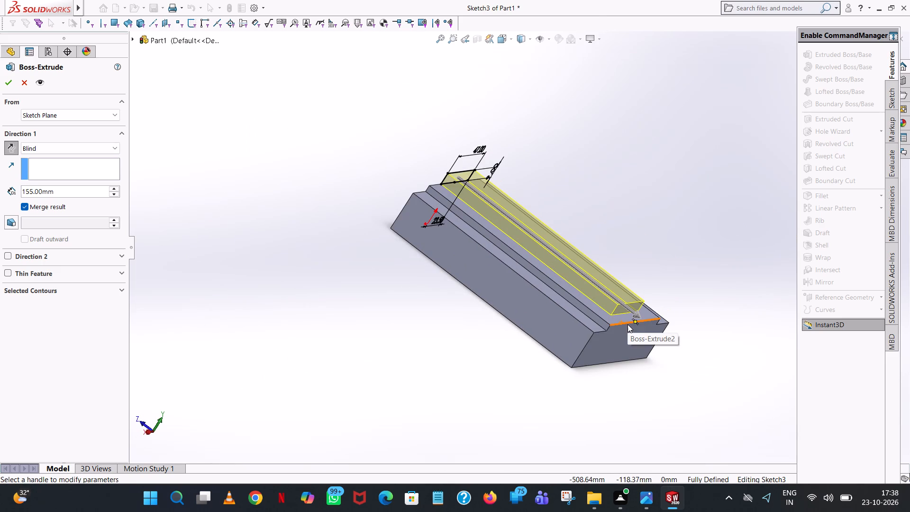
{"action": "left_click", "coordinate": [628, 324]}
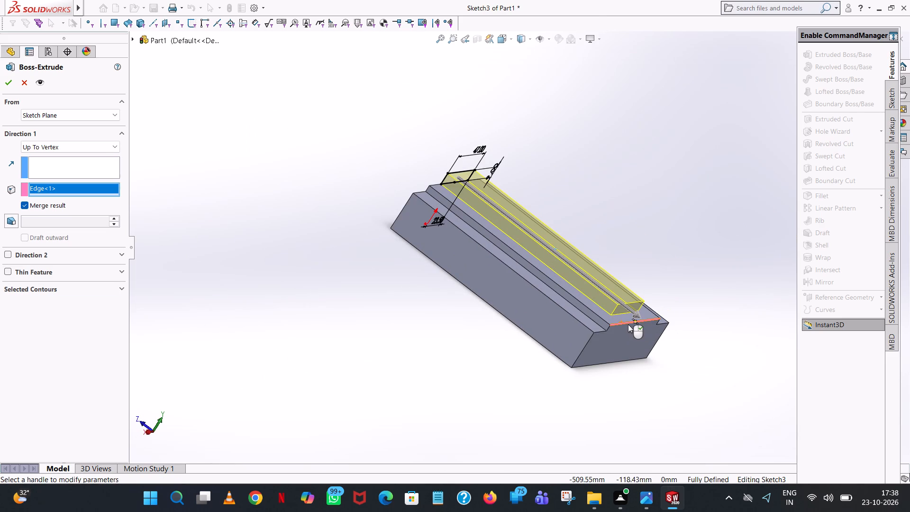
{"action": "scroll", "coordinate": [645, 351], "scroll_direction": "down", "scroll_amount": 5}
{"action": "scroll", "coordinate": [613, 315], "scroll_direction": "up", "scroll_amount": 3}
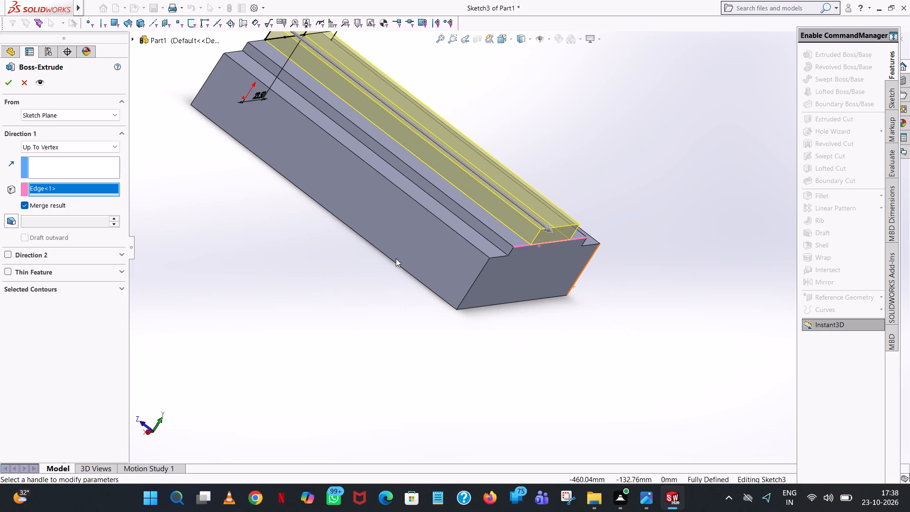
{"action": "middle_click_drag", "start_coordinate": [325, 259], "coordinate": [453, 361]}
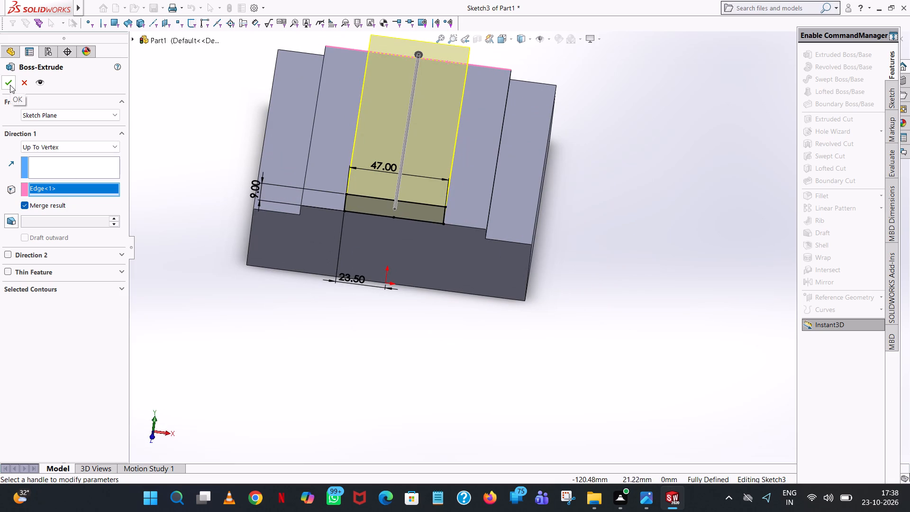
{"action": "left_click", "coordinate": [10, 85]}
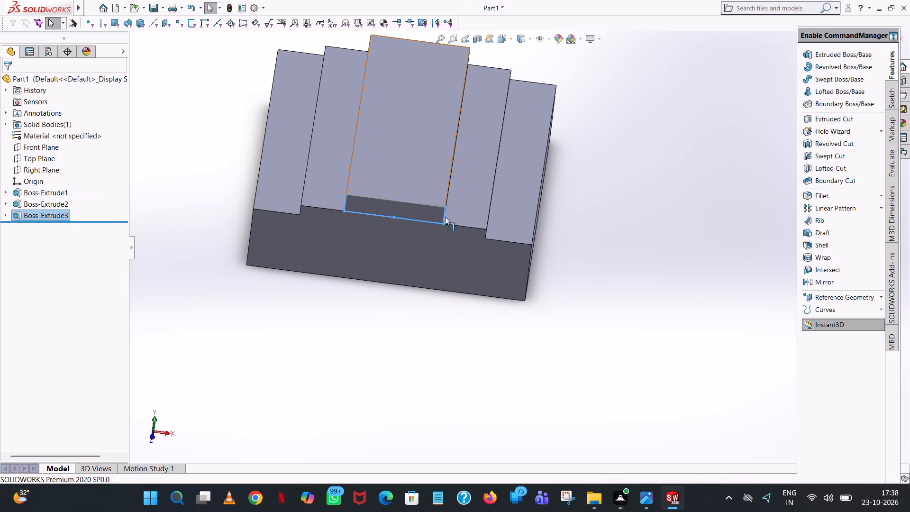
{"action": "left_click", "coordinate": [529, 360]}
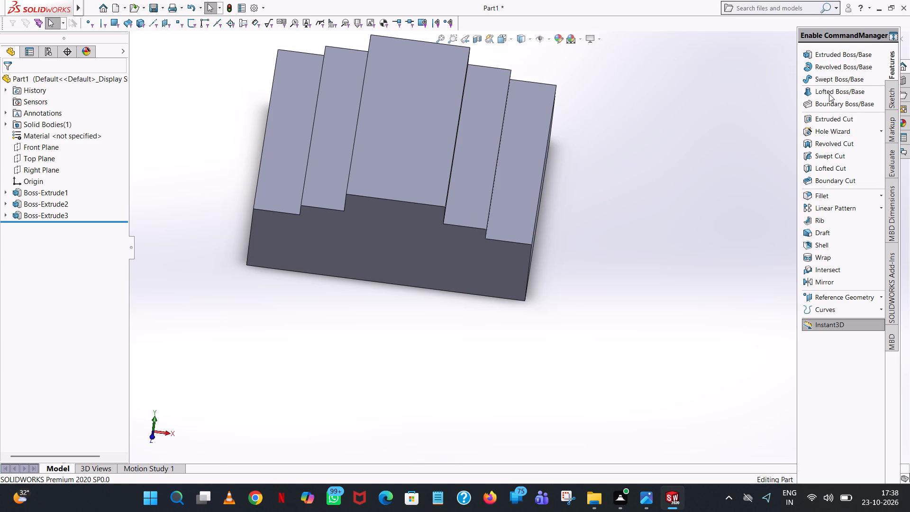
Start an Extruded Cut sketch on the top face of the 47 mm raised section and view it face-on.
{"action": "left_click", "coordinate": [831, 124]}
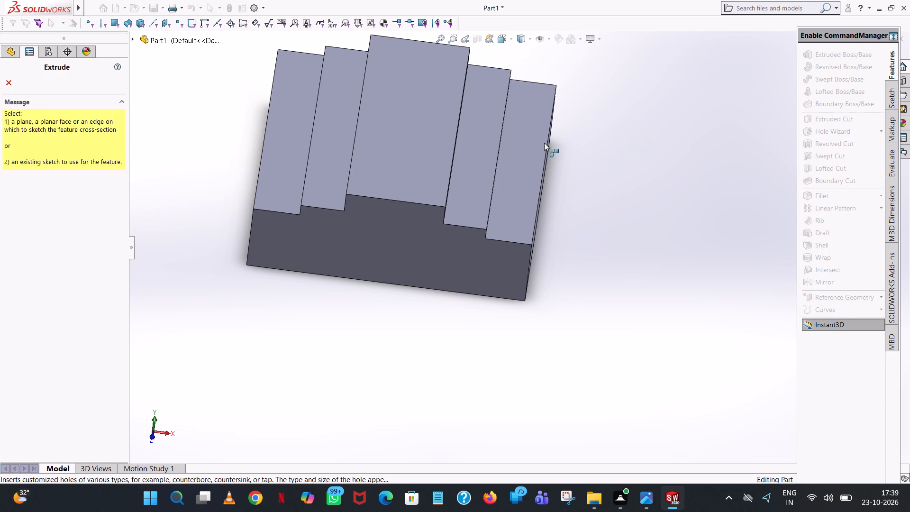
{"action": "left_click", "coordinate": [424, 140]}
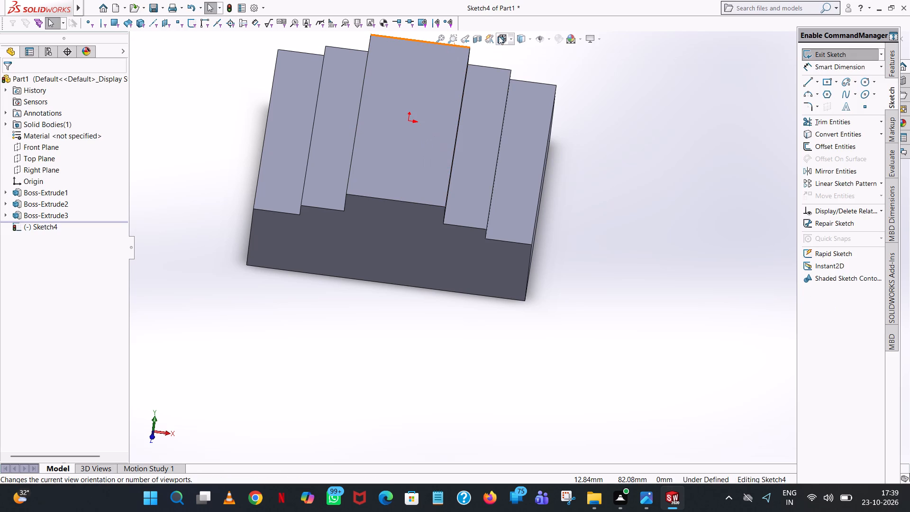
{"action": "left_click", "coordinate": [512, 39]}
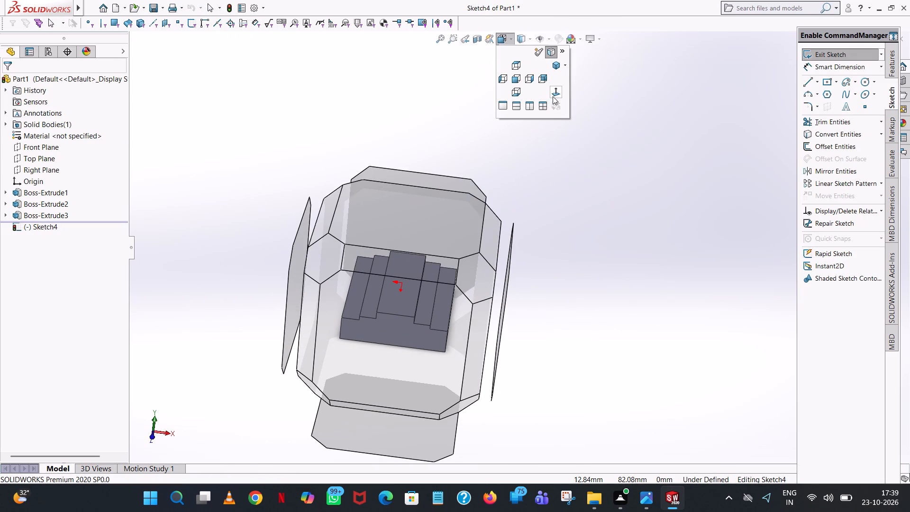
{"action": "left_click", "coordinate": [553, 96]}
{"action": "scroll", "coordinate": [503, 126], "scroll_direction": "up", "scroll_amount": 1}
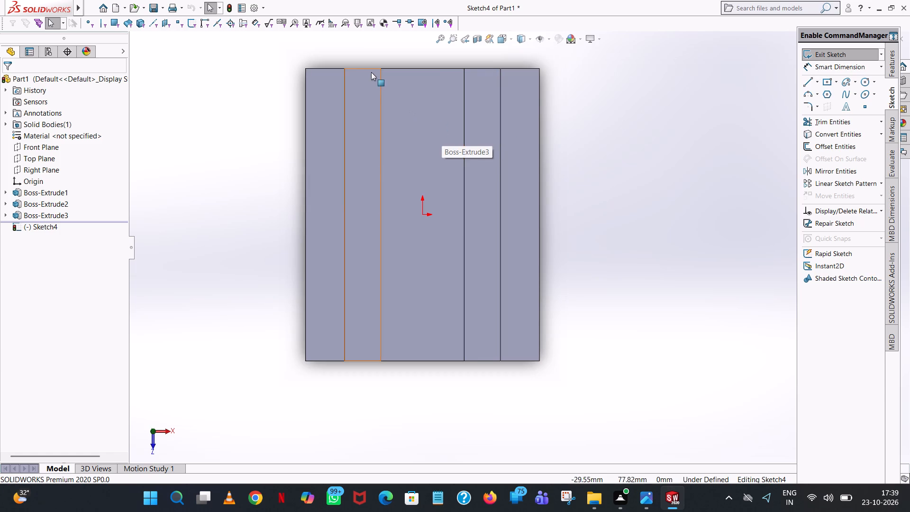
{"action": "scroll", "coordinate": [464, 99], "scroll_direction": "down", "scroll_amount": 1}
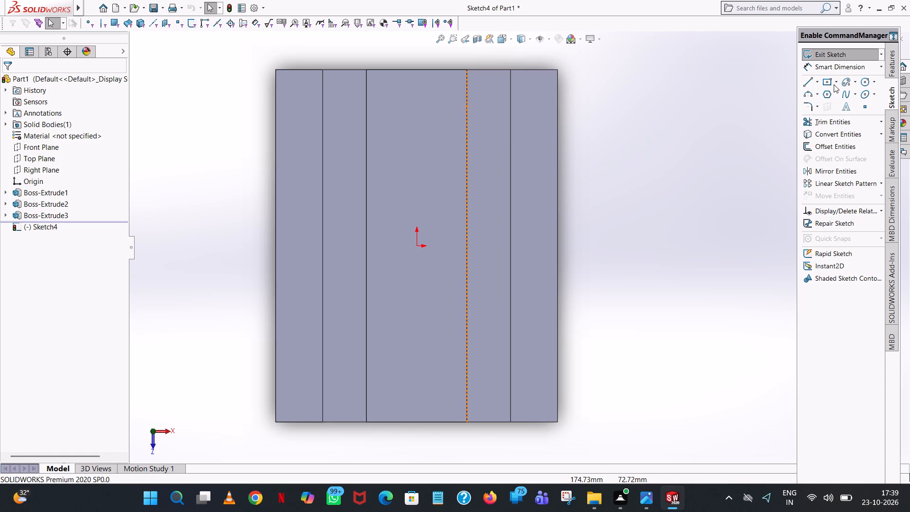
Draw a 38 mm vertical line inward from the midpoint of the raised section's back edge.
{"action": "left_click", "coordinate": [811, 82]}
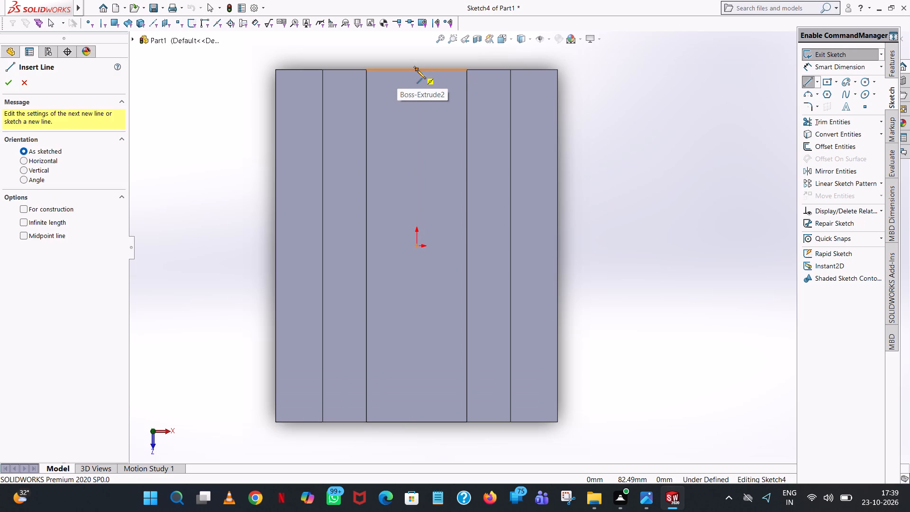
{"action": "left_click", "coordinate": [417, 70]}
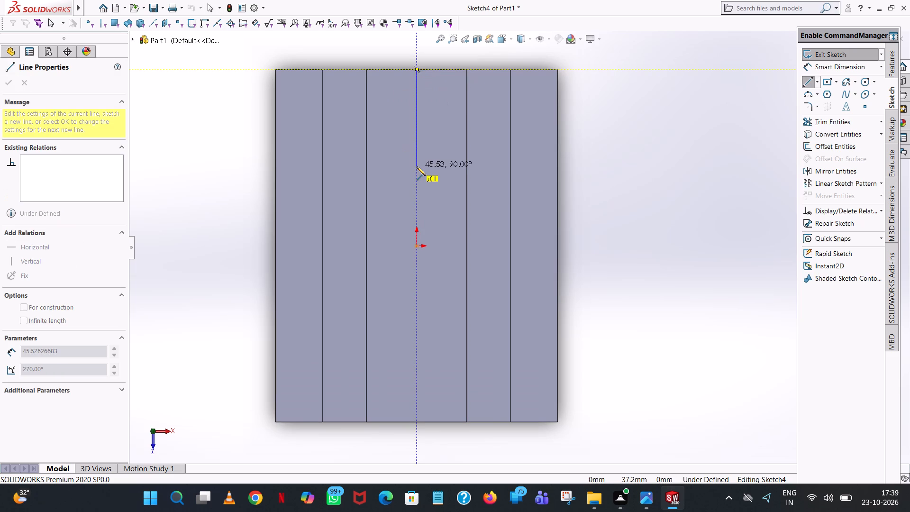
{"action": "left_click", "coordinate": [417, 166]}
{"action": "type", "text": "38"}
{"action": "key", "text": "Return"}
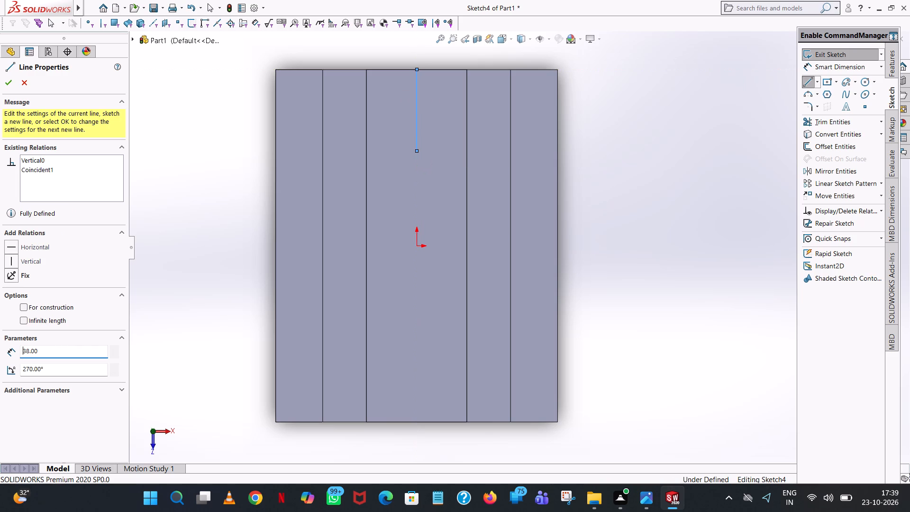
{"action": "right_click", "coordinate": [417, 166]}
{"action": "left_click", "coordinate": [436, 179]}
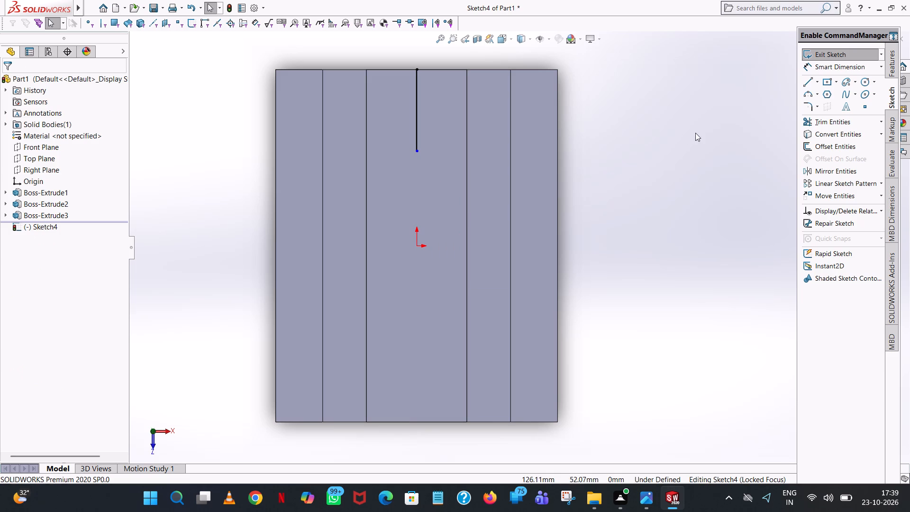
Draw a circle of radius 22/2 (11 mm) centred on the free end of the 38 mm line.
{"action": "left_click", "coordinate": [866, 80]}
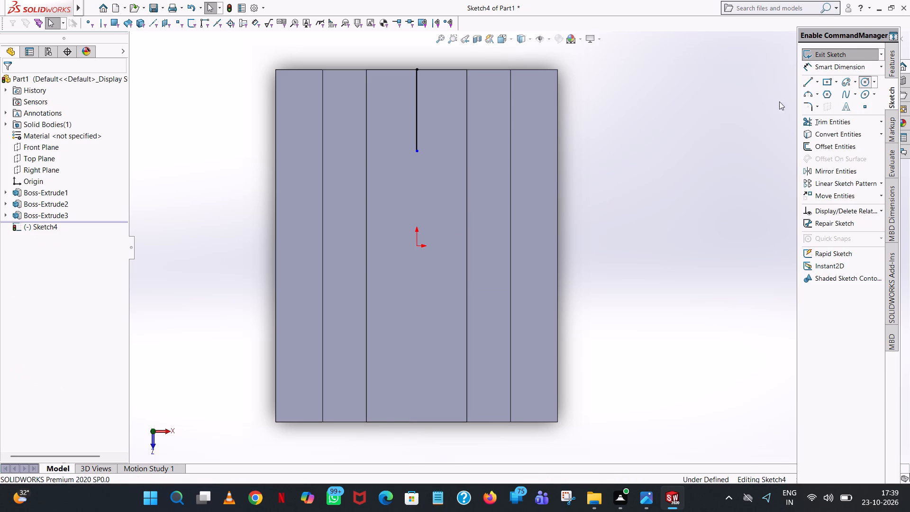
{"action": "left_click", "coordinate": [419, 151]}
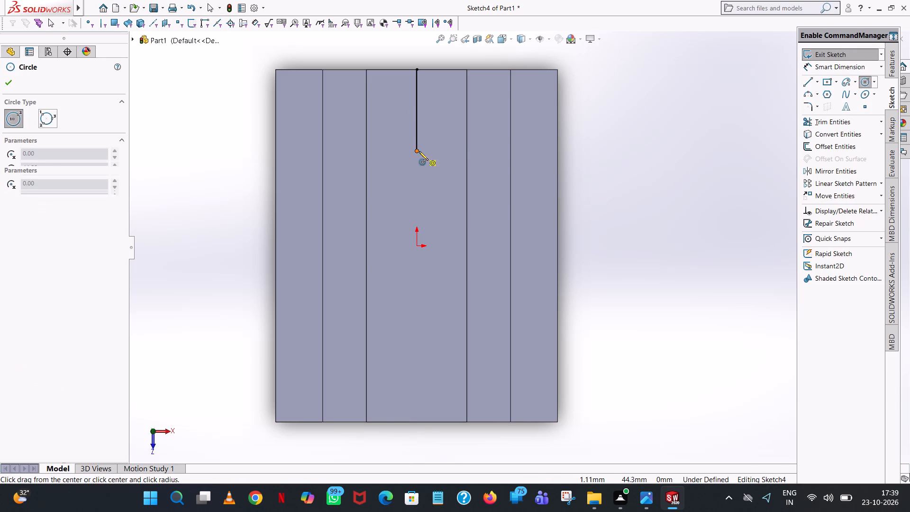
{"action": "left_click", "coordinate": [434, 148]}
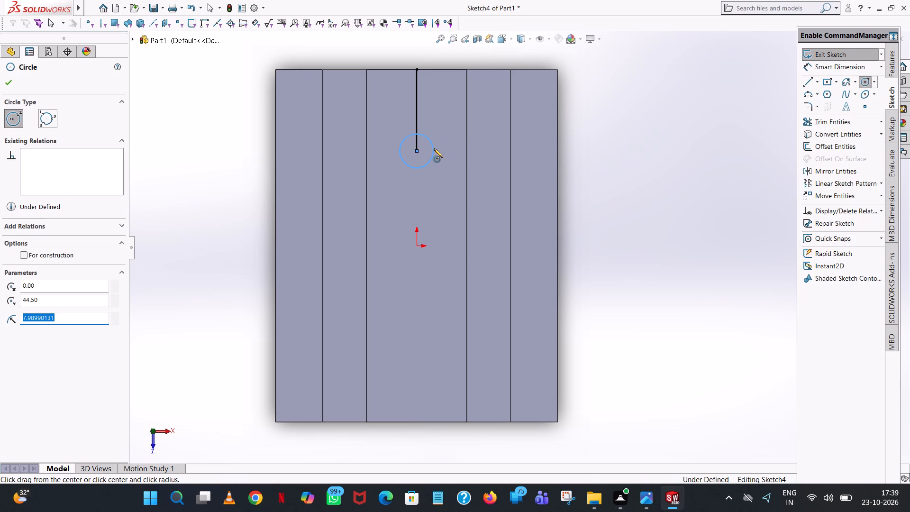
{"action": "type", "text": "22/2"}
{"action": "key", "text": "Return"}
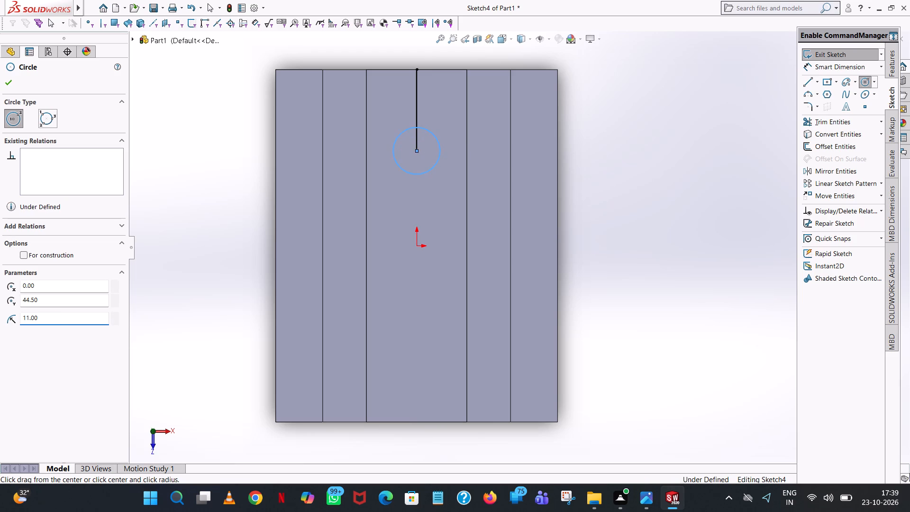
{"action": "left_click", "coordinate": [12, 82]}
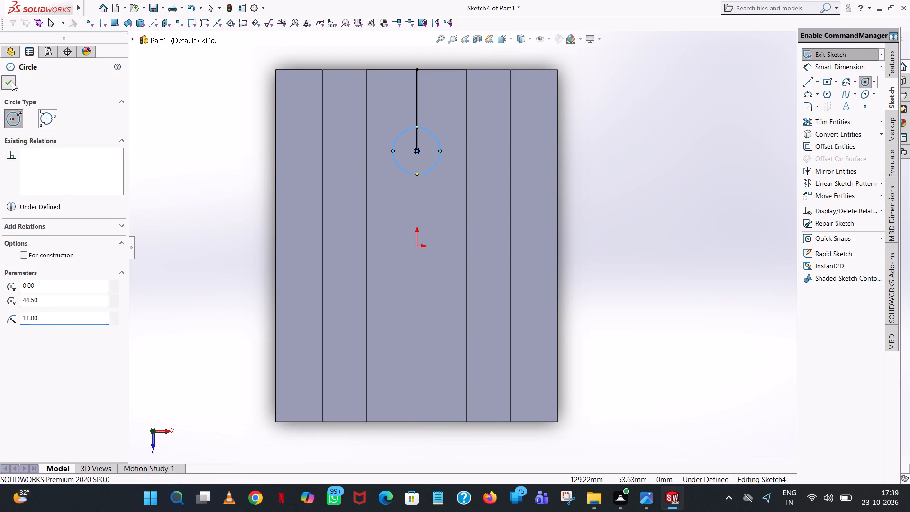
{"action": "left_click", "coordinate": [665, 121]}
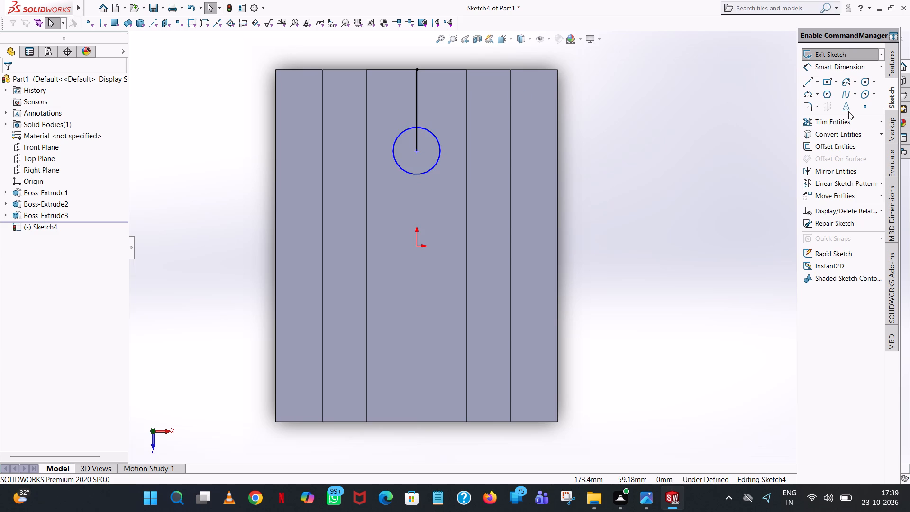
Draw the open slot's outline with lines from one side of the circle to the front edge, 22 mm along it, and back to the circle's other side.
{"action": "left_click", "coordinate": [809, 83]}
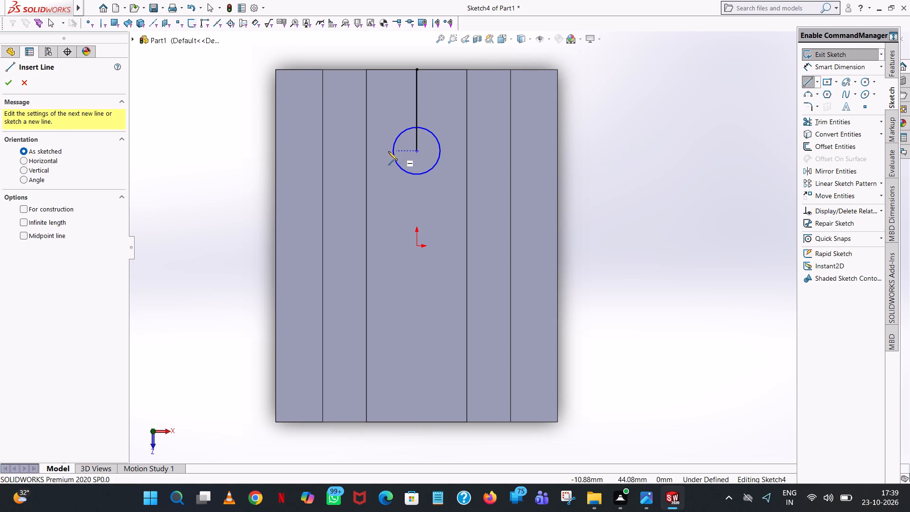
{"action": "left_click", "coordinate": [391, 150]}
{"action": "left_click", "coordinate": [391, 422]}
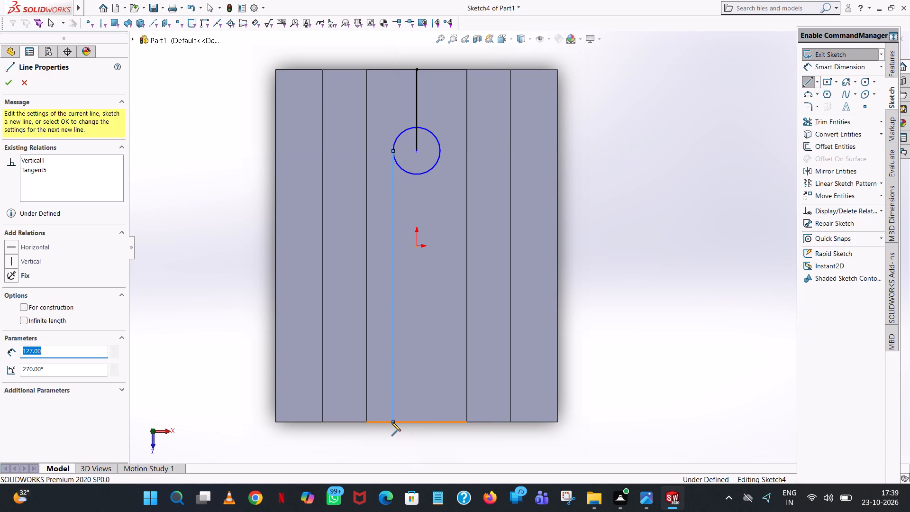
{"action": "left_click", "coordinate": [440, 422]}
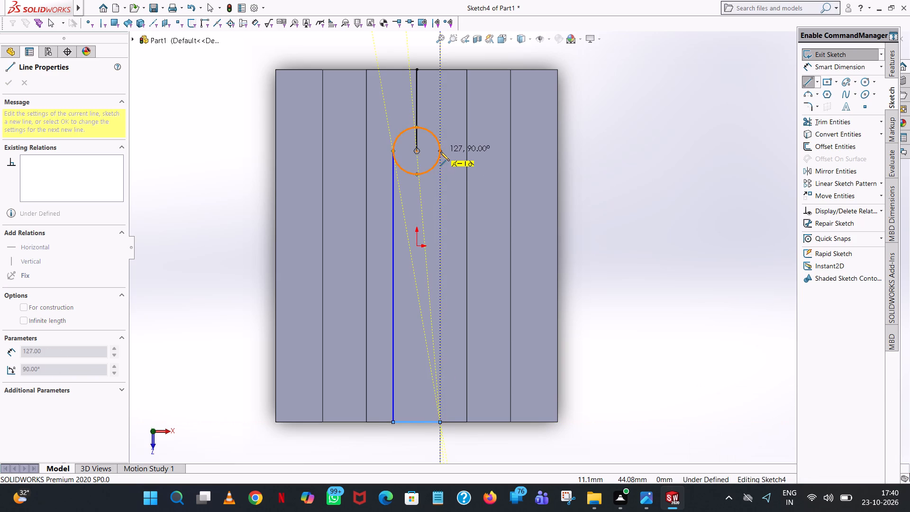
{"action": "left_click", "coordinate": [440, 152]}
{"action": "right_click", "coordinate": [440, 152]}
{"action": "left_click", "coordinate": [453, 157]}
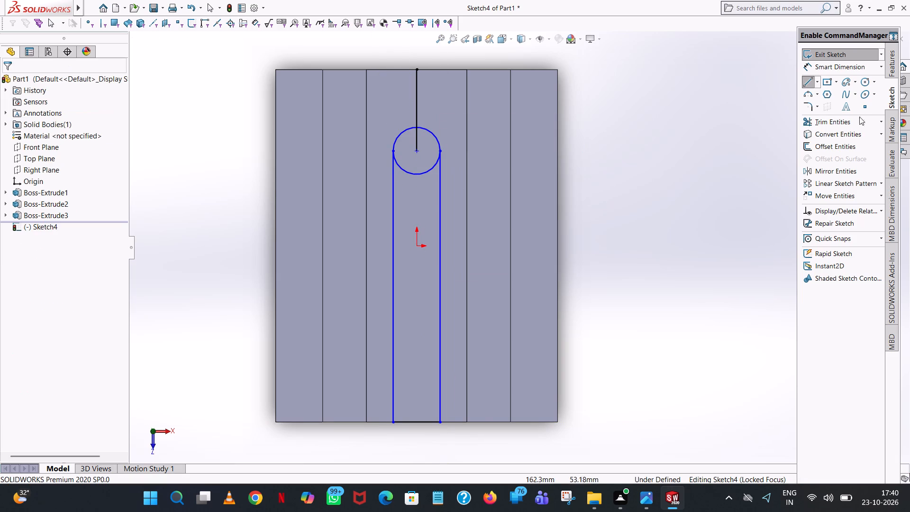
Trim away the circle's inner half and the 38 mm helper line, leaving a closed round-ended slot profile.
{"action": "left_click", "coordinate": [841, 119]}
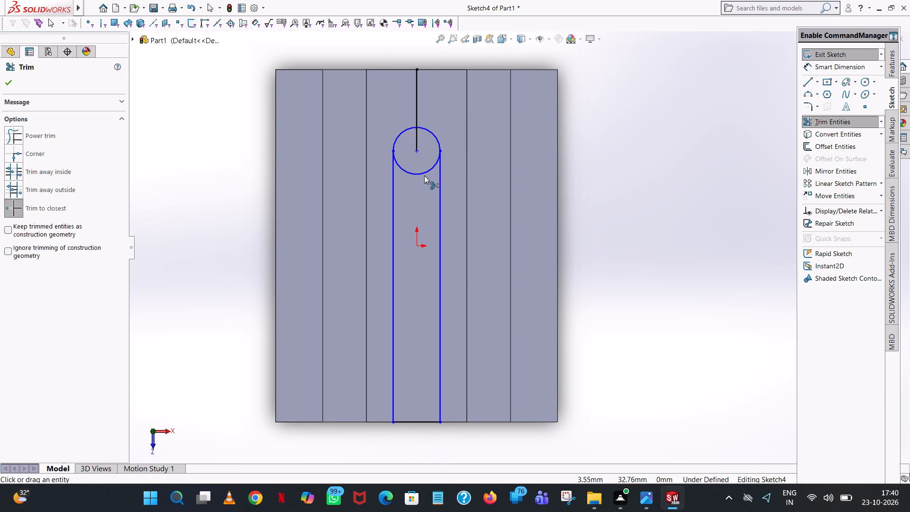
{"action": "left_click", "coordinate": [424, 175]}
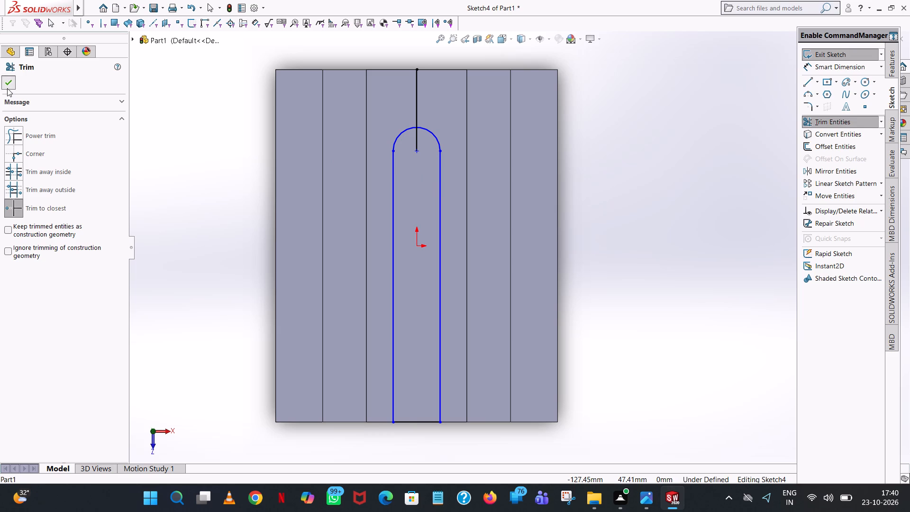
{"action": "left_click", "coordinate": [7, 88]}
{"action": "left_click", "coordinate": [855, 128]}
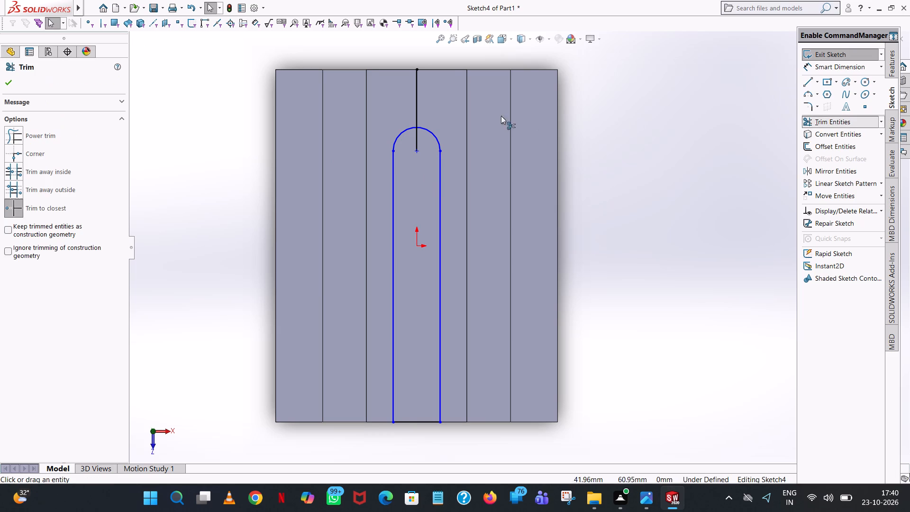
{"action": "left_click", "coordinate": [419, 94]}
{"action": "left_click", "coordinate": [414, 147]}
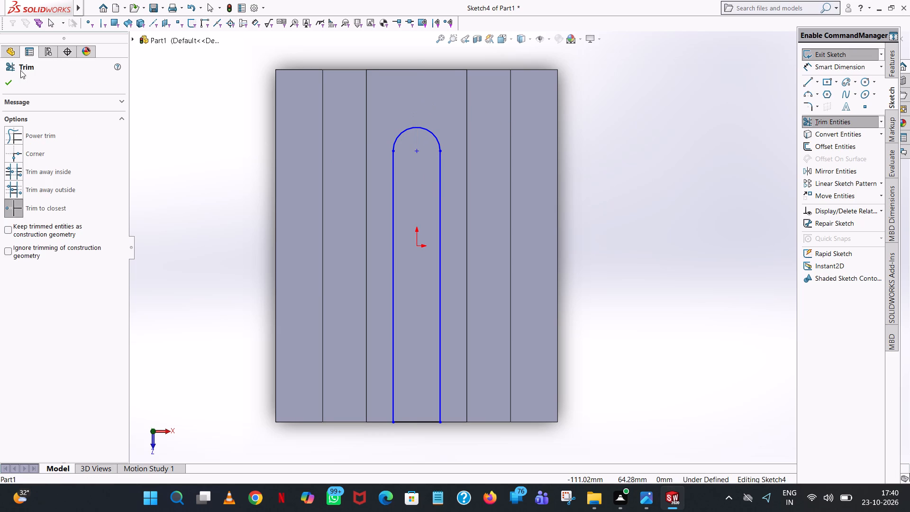
{"action": "left_click", "coordinate": [12, 85]}
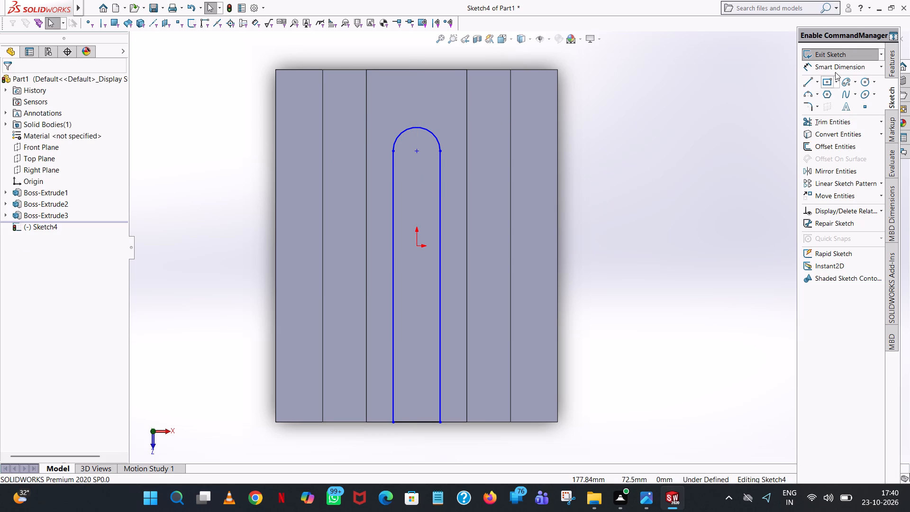
Dimension the radius of the slot's rounded end, keeping its drawn size.
{"action": "left_click", "coordinate": [836, 69]}
{"action": "left_click", "coordinate": [403, 133]}
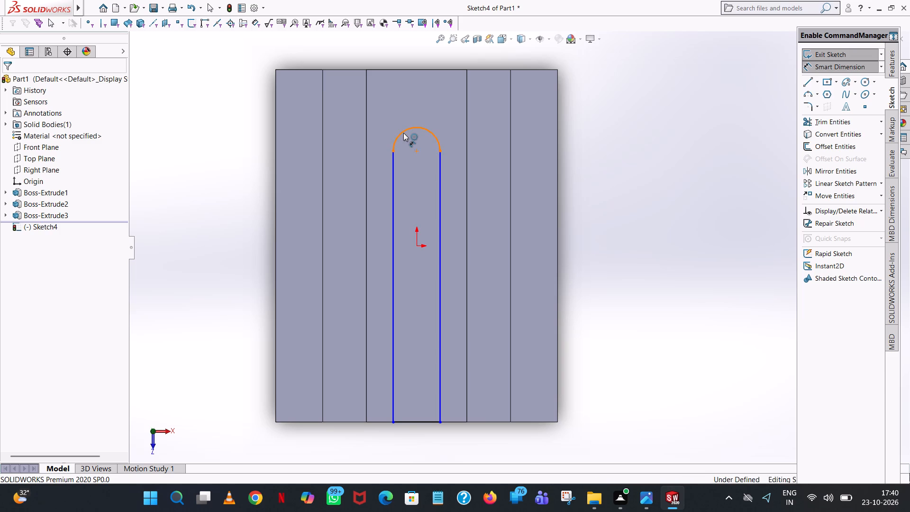
{"action": "left_click", "coordinate": [271, 90]}
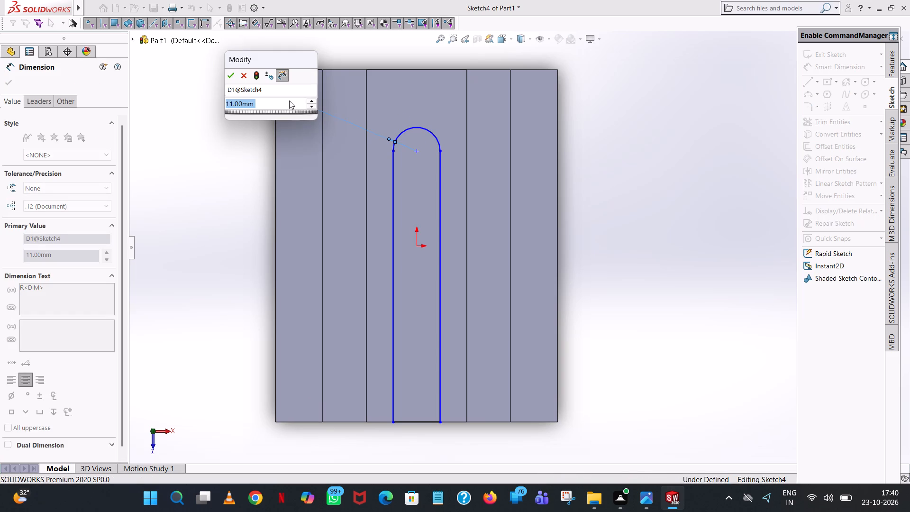
{"action": "left_click", "coordinate": [232, 76]}
{"action": "left_click", "coordinate": [177, 201]}
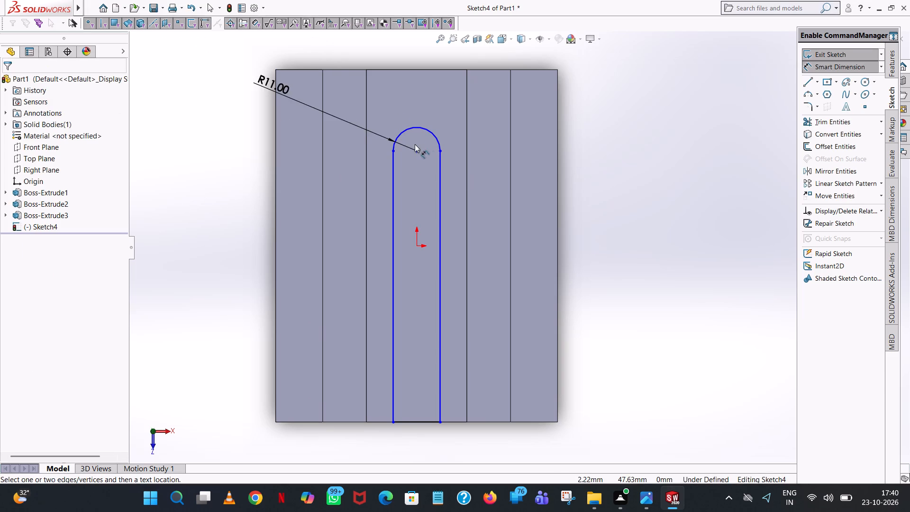
Dimension the arc centre's vertical distance from the origin and the length of the slot's straight side.
{"action": "left_click", "coordinate": [415, 153]}
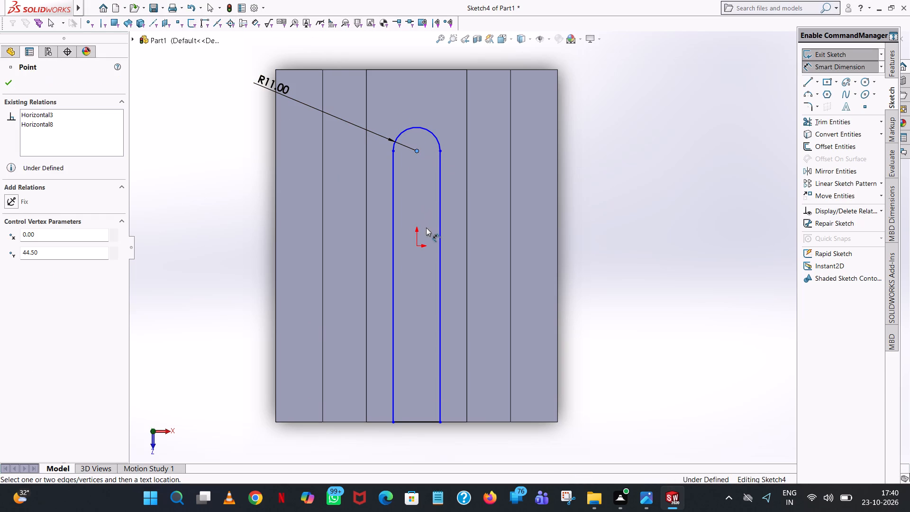
{"action": "left_click", "coordinate": [416, 244]}
{"action": "left_click", "coordinate": [679, 172]}
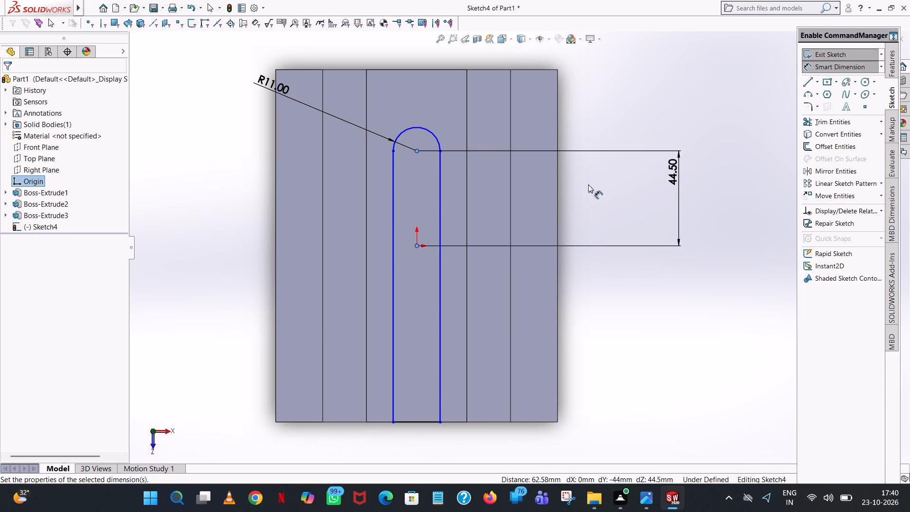
{"action": "left_click", "coordinate": [637, 156]}
{"action": "left_click", "coordinate": [674, 95]}
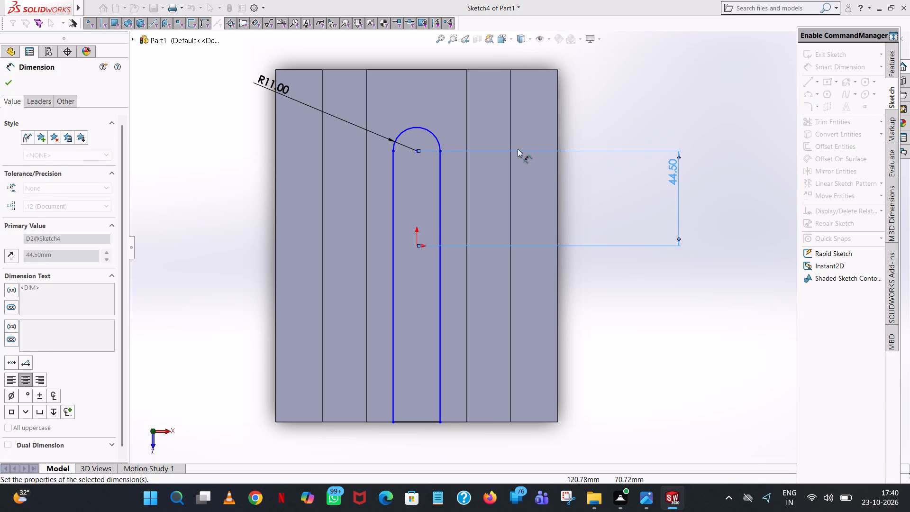
{"action": "left_click", "coordinate": [392, 204]}
{"action": "left_click", "coordinate": [250, 212]}
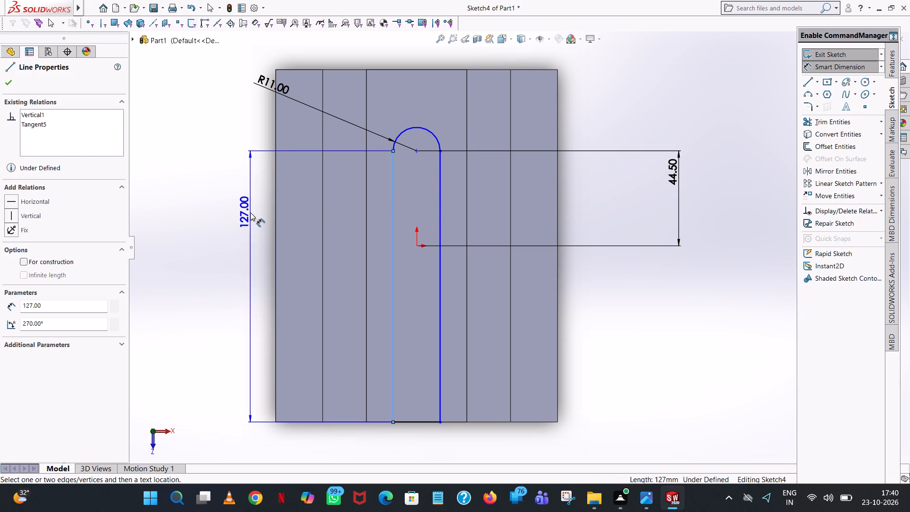
{"action": "left_click", "coordinate": [210, 201]}
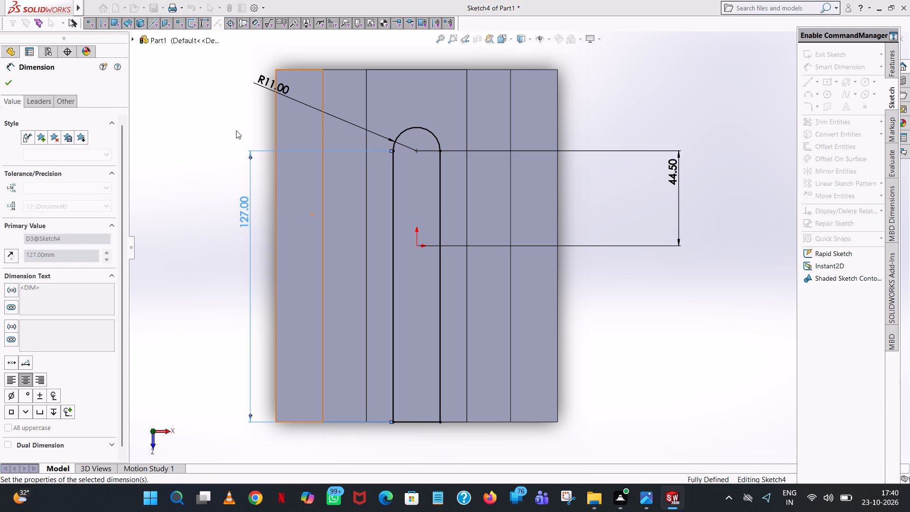
{"action": "left_click", "coordinate": [219, 128]}
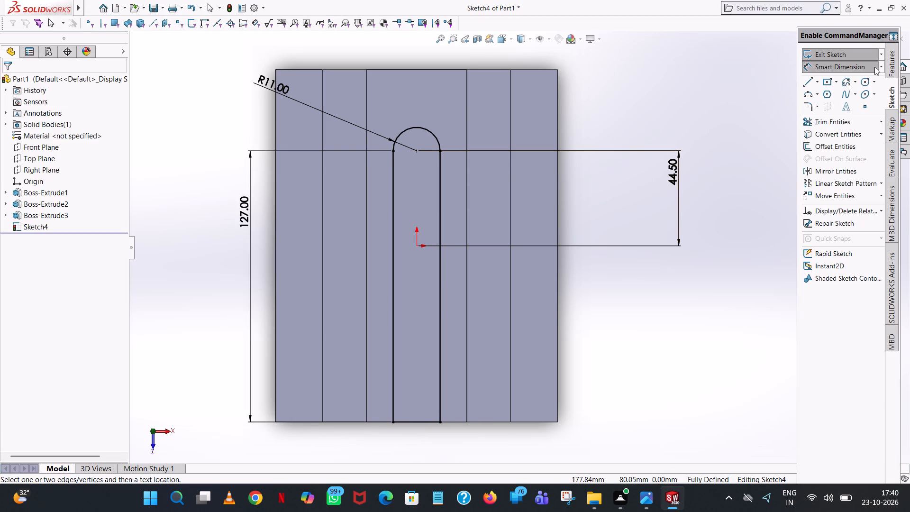
Cut the round-ended slot profile 14 mm deep into the top raised section as a blind Extruded Cut.
{"action": "left_click", "coordinate": [889, 67]}
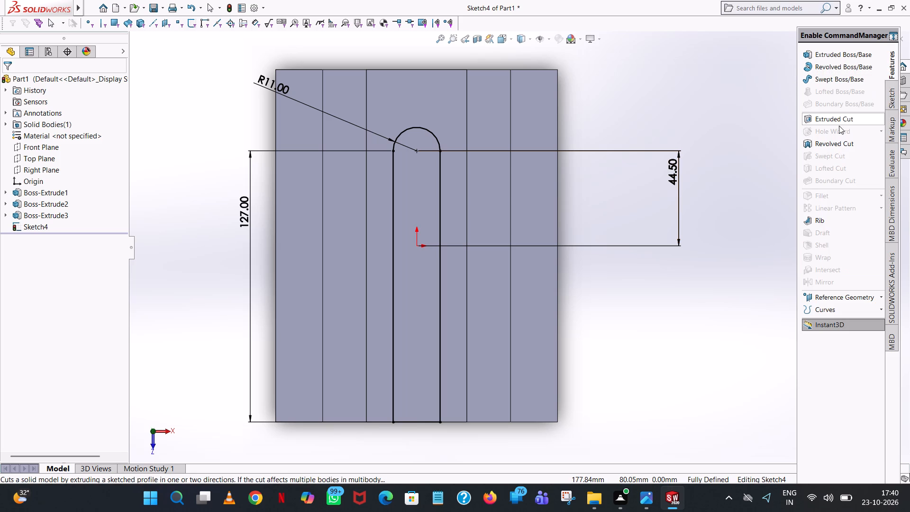
{"action": "left_click", "coordinate": [840, 119]}
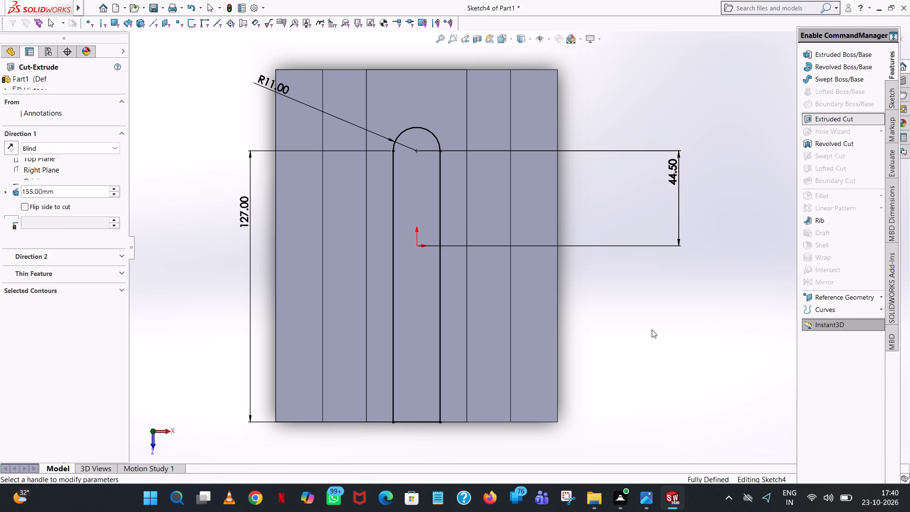
{"action": "scroll", "coordinate": [649, 331], "scroll_direction": "up", "scroll_amount": 1}
{"action": "middle_click_drag", "start_coordinate": [649, 331], "coordinate": [637, 126]}
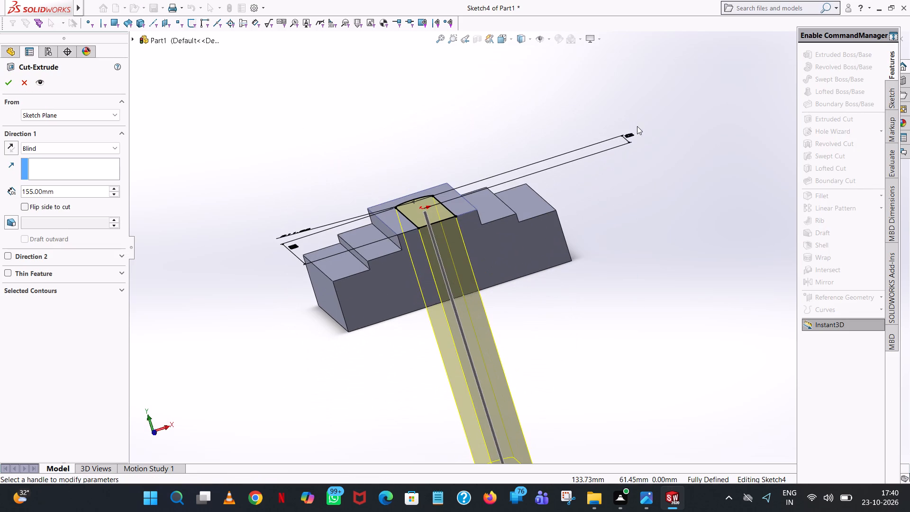
{"action": "double_click", "coordinate": [57, 190]}
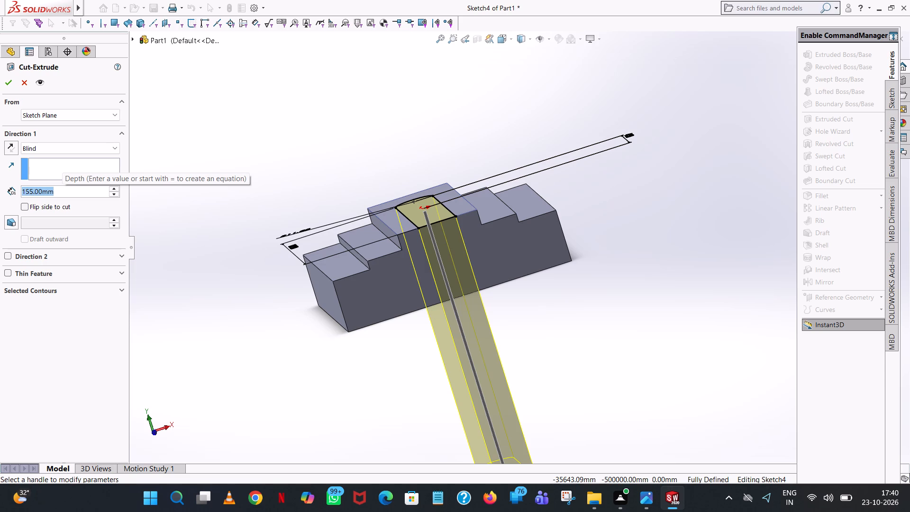
{"action": "type", "text": "14"}
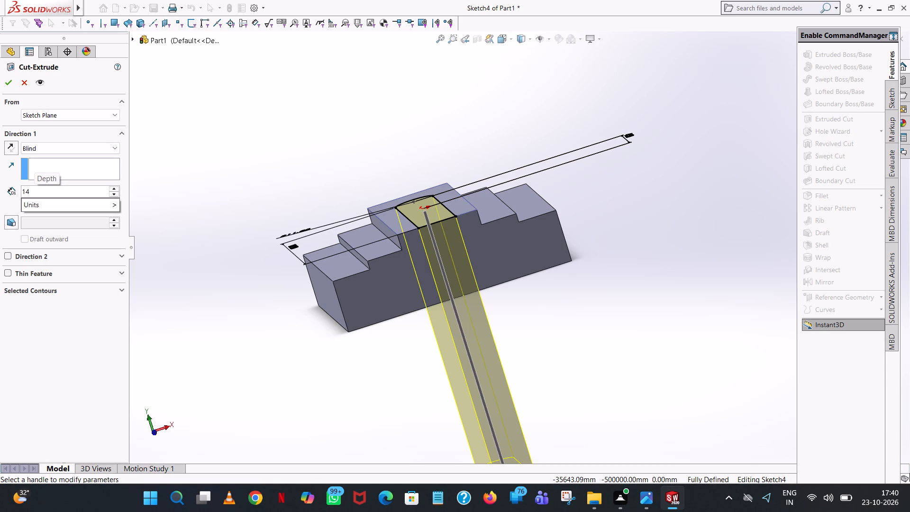
{"action": "left_click", "coordinate": [260, 161]}
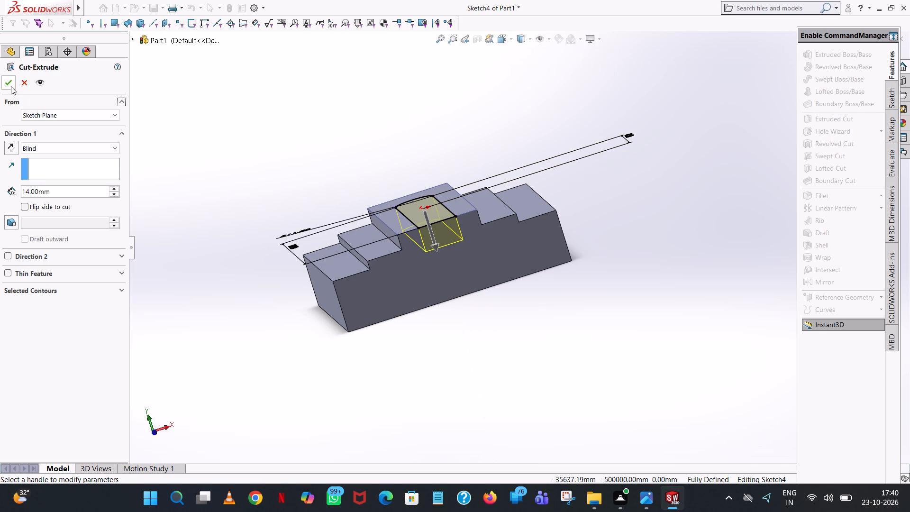
{"action": "left_click", "coordinate": [11, 86]}
{"action": "left_click", "coordinate": [446, 133]}
Fillet the inner edge where the top raised section meets the middle step on the +X side with a 1.5 mm radius.
{"action": "middle_click_drag", "start_coordinate": [449, 143], "coordinate": [452, 192]}
{"action": "scroll", "coordinate": [452, 162], "scroll_direction": "up", "scroll_amount": 1}
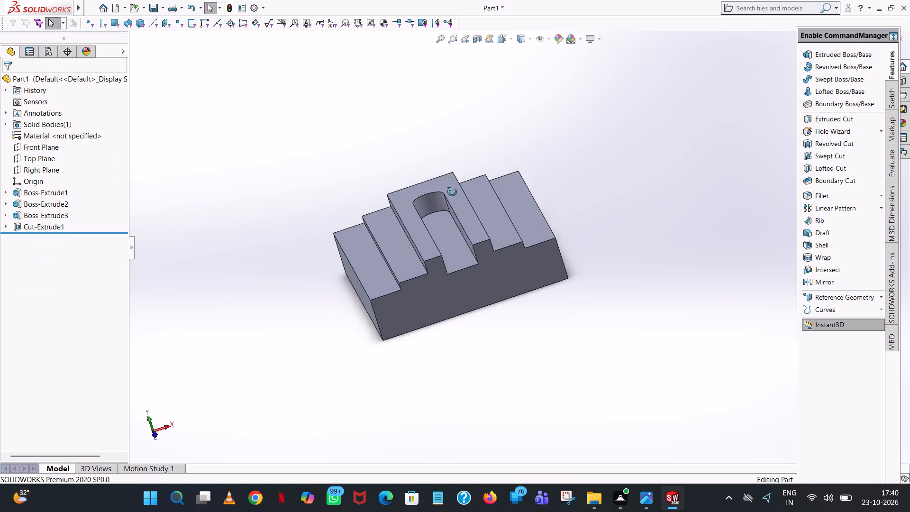
{"action": "middle_click_drag", "start_coordinate": [452, 192], "coordinate": [454, 278]}
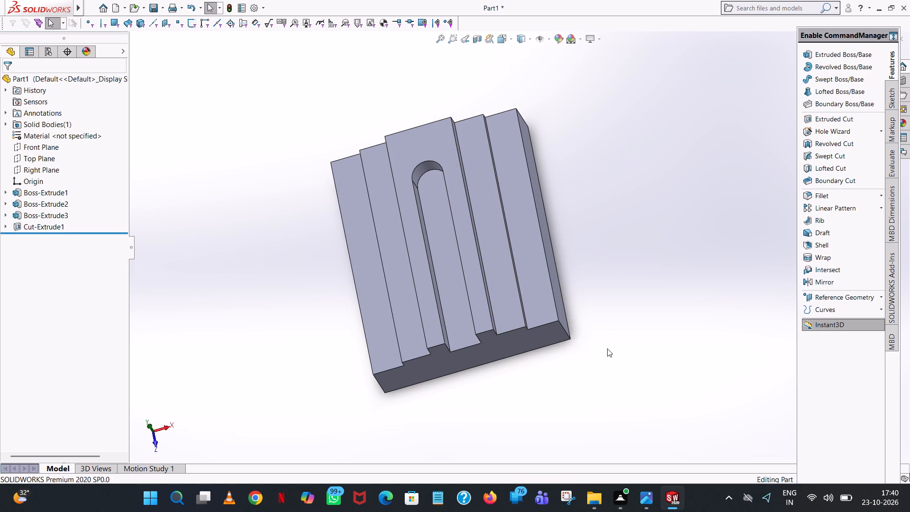
{"action": "left_click", "coordinate": [842, 191]}
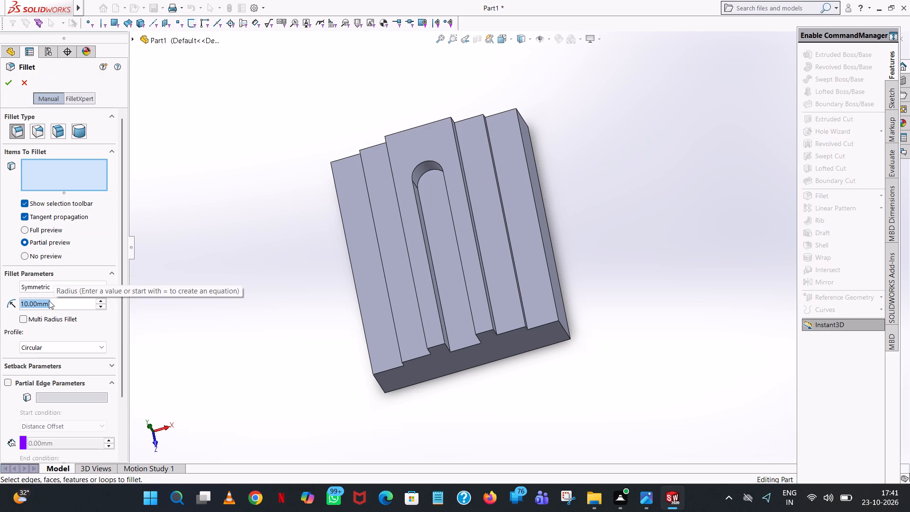
{"action": "type", "text": "1.5"}
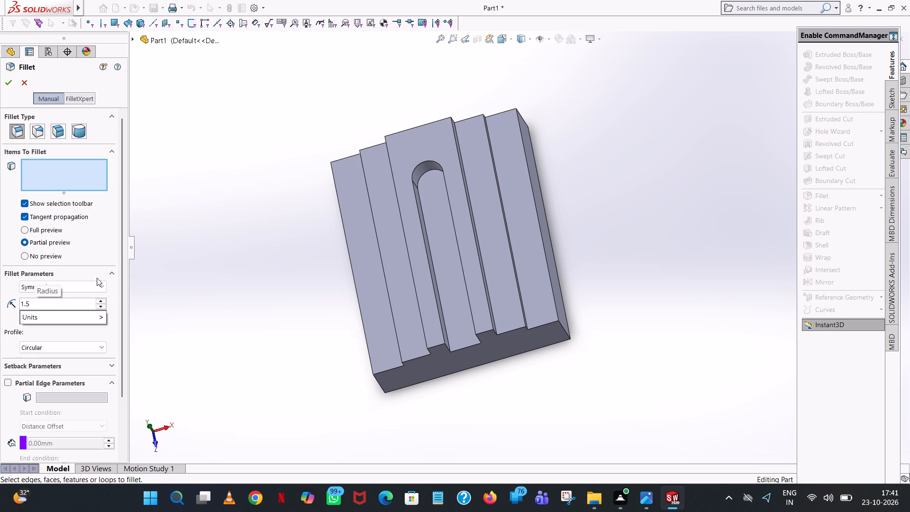
{"action": "left_click", "coordinate": [240, 263]}
{"action": "middle_click_drag", "start_coordinate": [519, 367], "coordinate": [484, 249]}
{"action": "scroll", "coordinate": [490, 200], "scroll_direction": "down", "scroll_amount": 5}
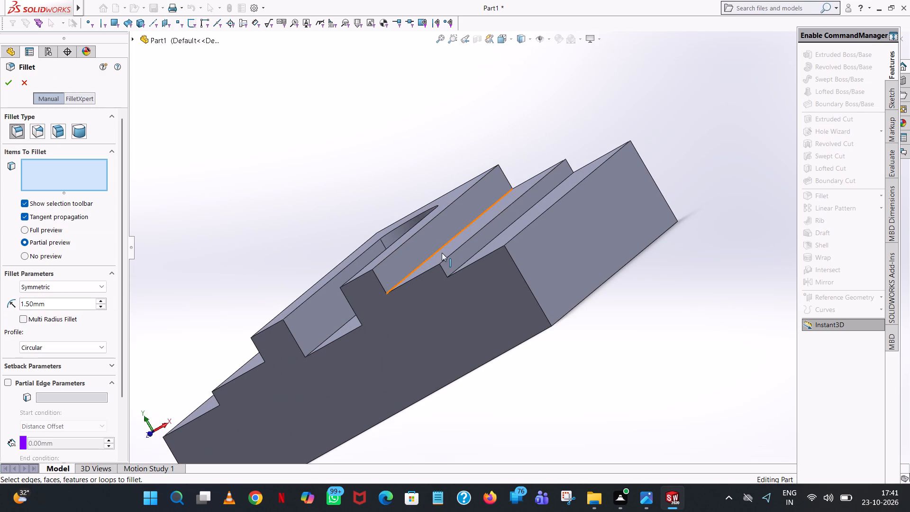
{"action": "left_click", "coordinate": [440, 249]}
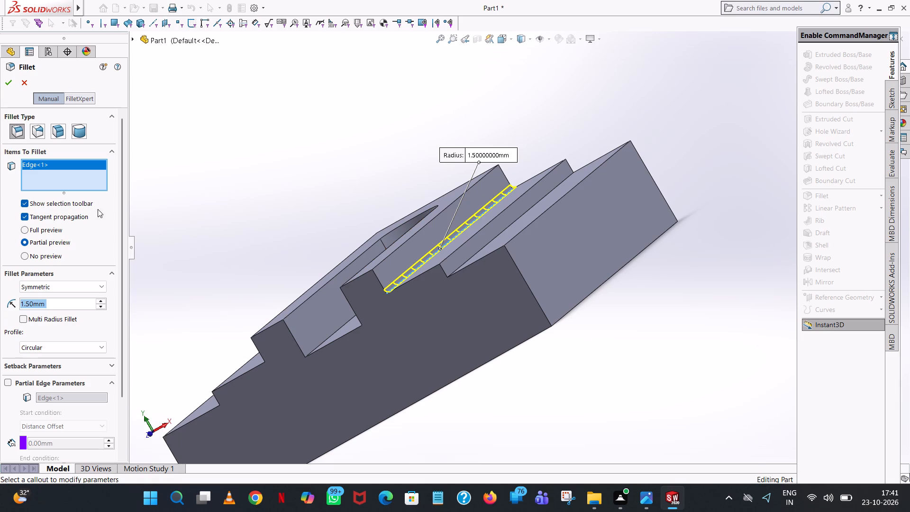
{"action": "middle_click_drag", "start_coordinate": [301, 227], "coordinate": [306, 199]}
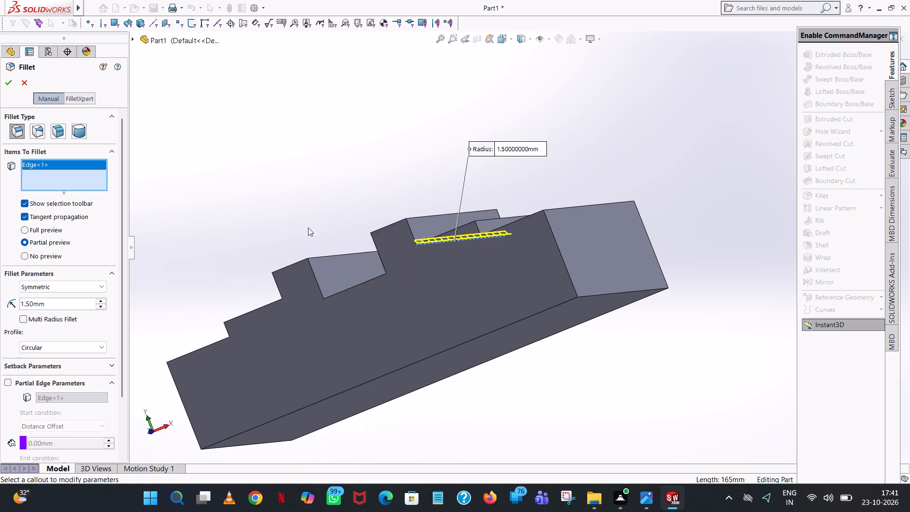
{"action": "scroll", "coordinate": [414, 226], "scroll_direction": "down", "scroll_amount": 6}
{"action": "middle_click_drag", "start_coordinate": [472, 288], "coordinate": [486, 291]}
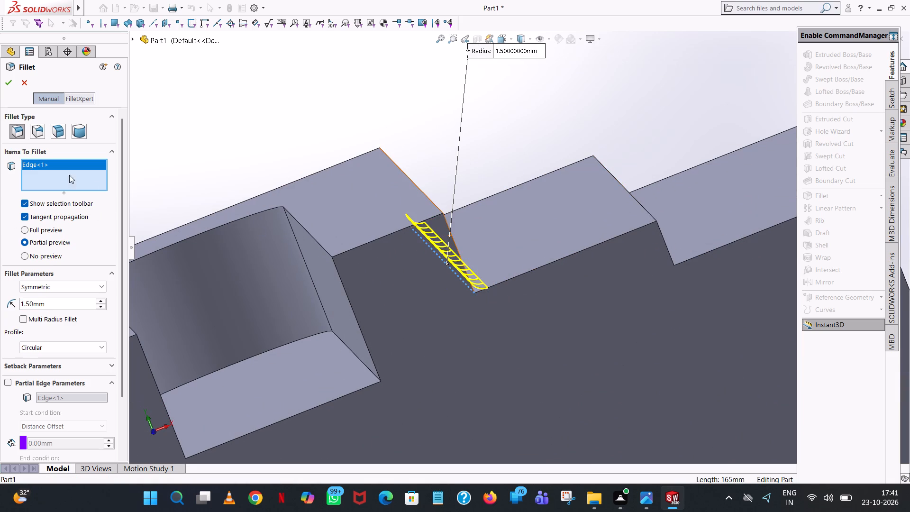
{"action": "left_click", "coordinate": [8, 80]}
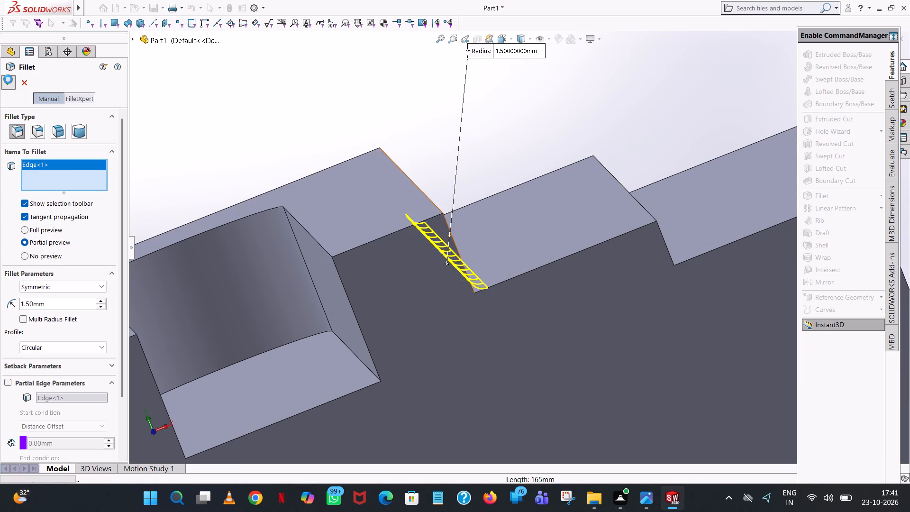
Fillet the inner edge where the middle step meets the base on the +X side with a 1.5 mm radius.
{"action": "middle_click_drag", "start_coordinate": [551, 296], "coordinate": [525, 281]}
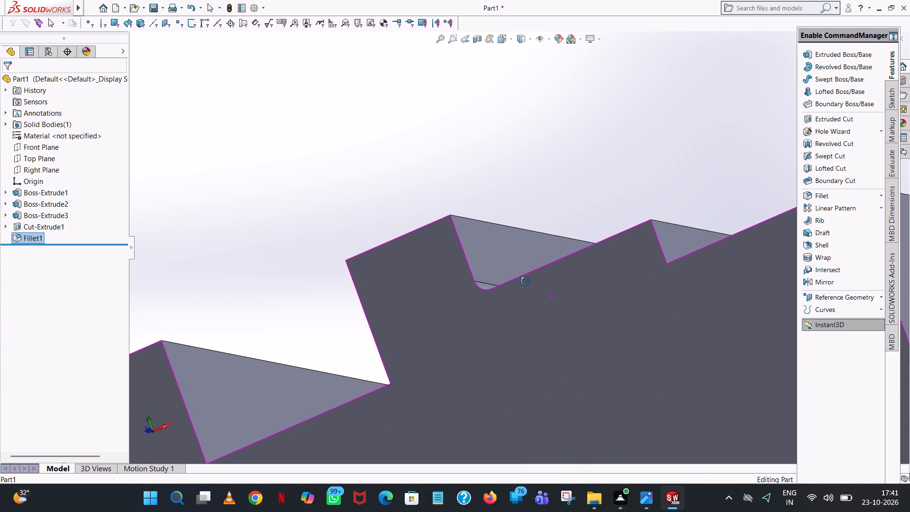
{"action": "middle_click_drag", "start_coordinate": [525, 281], "coordinate": [545, 271]}
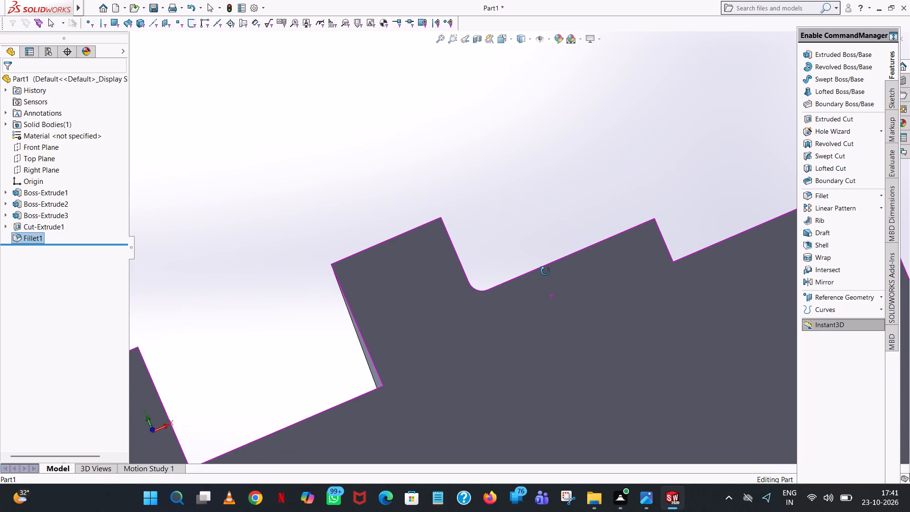
{"action": "middle_click_drag", "start_coordinate": [545, 271], "coordinate": [549, 304]}
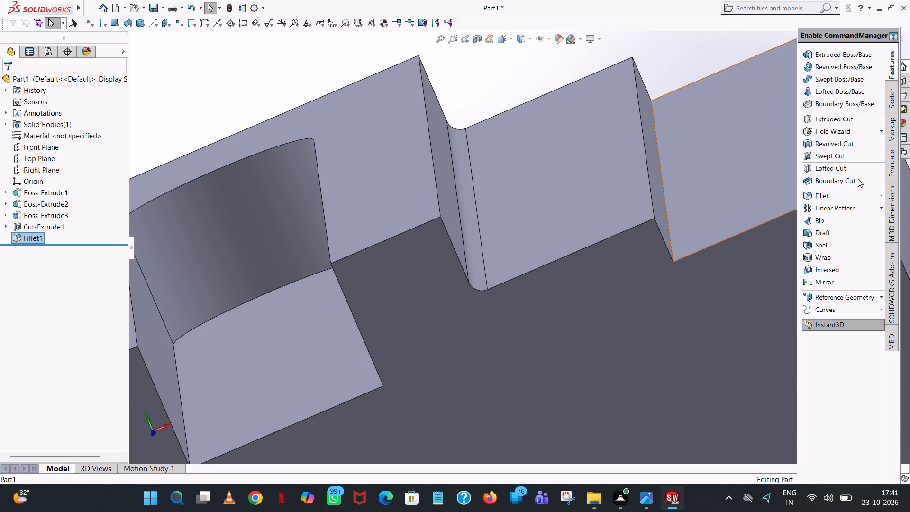
{"action": "left_click", "coordinate": [851, 191]}
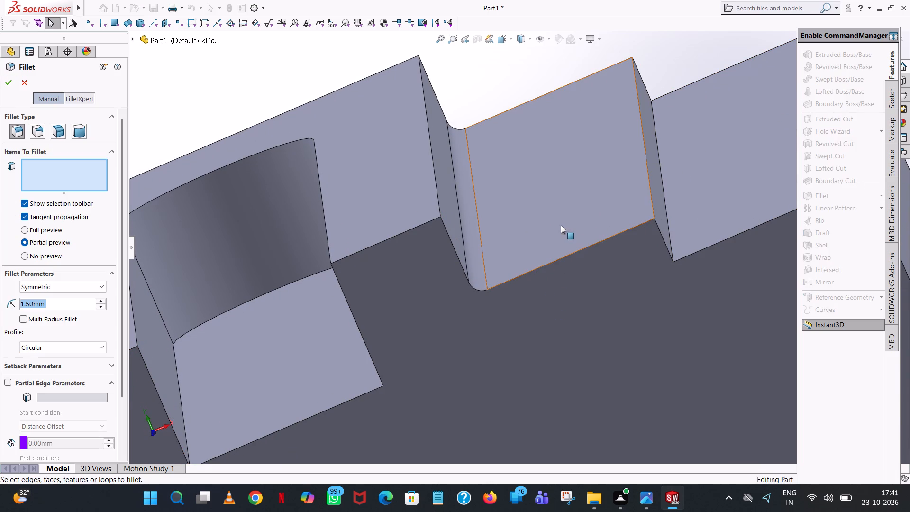
{"action": "left_click", "coordinate": [672, 242]}
{"action": "left_click", "coordinate": [9, 83]}
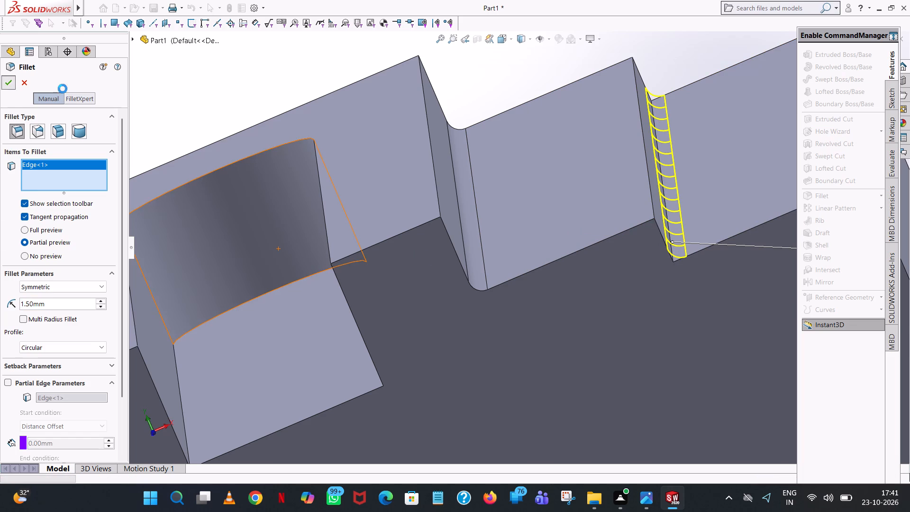
Apply a 1.5 mm fillet to the whole side face of the top raised section on the -X side.
{"action": "left_click", "coordinate": [828, 196]}
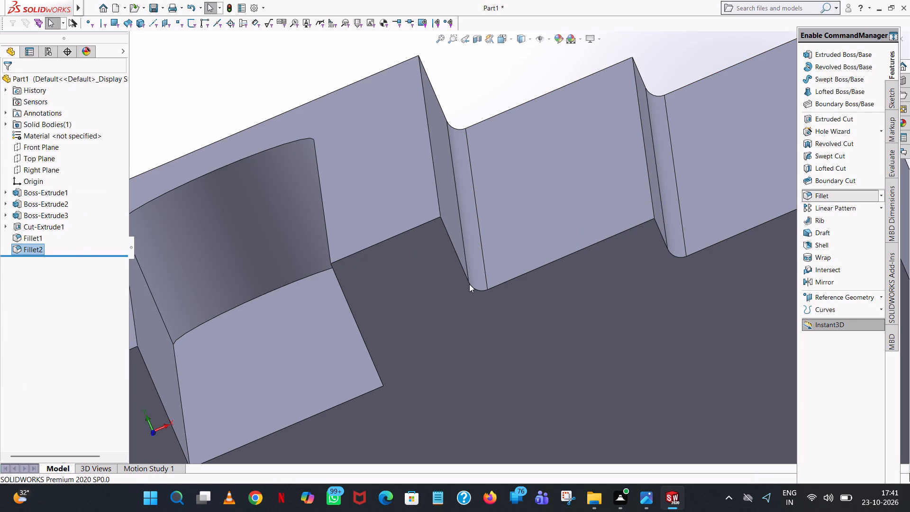
{"action": "scroll", "coordinate": [469, 284], "scroll_direction": "up", "scroll_amount": 4}
{"action": "scroll", "coordinate": [426, 301], "scroll_direction": "up", "scroll_amount": 2}
{"action": "scroll", "coordinate": [389, 325], "scroll_direction": "up", "scroll_amount": 3}
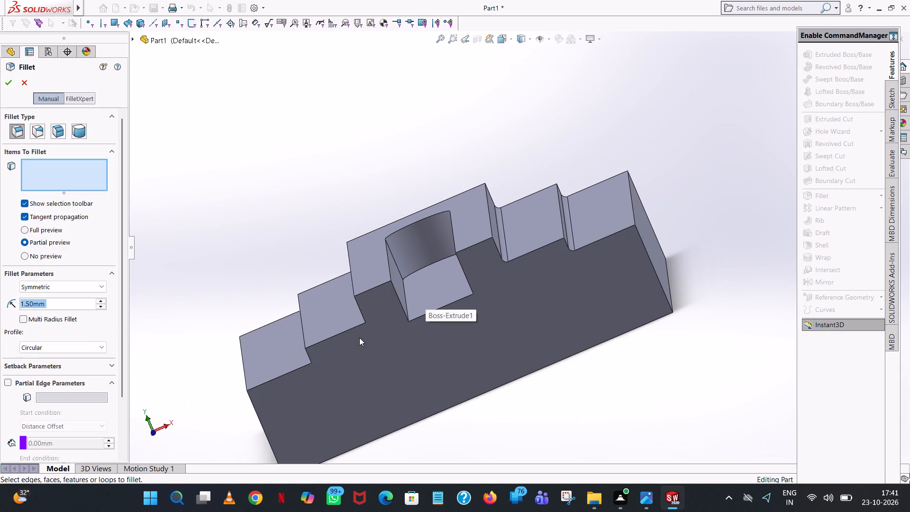
{"action": "middle_click_drag", "start_coordinate": [361, 335], "coordinate": [362, 335]}
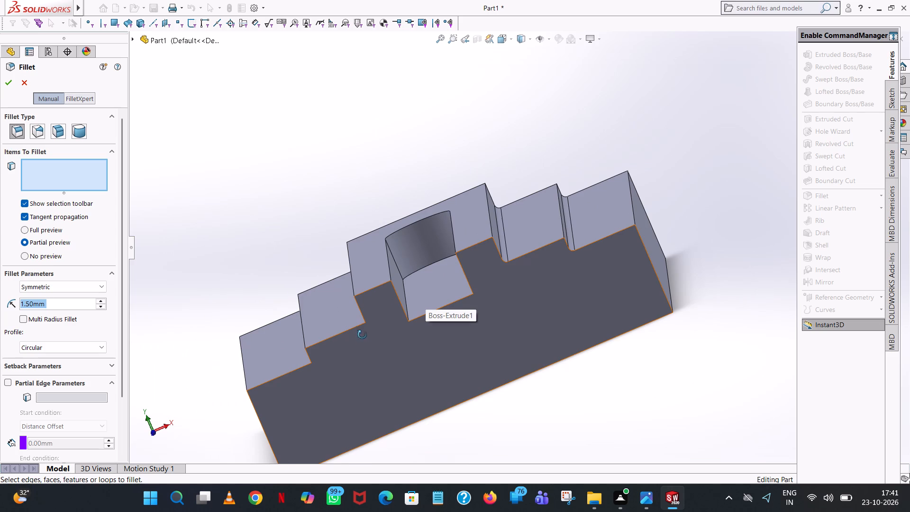
{"action": "middle_click_drag", "start_coordinate": [362, 335], "coordinate": [376, 329]}
{"action": "left_click", "coordinate": [393, 300]}
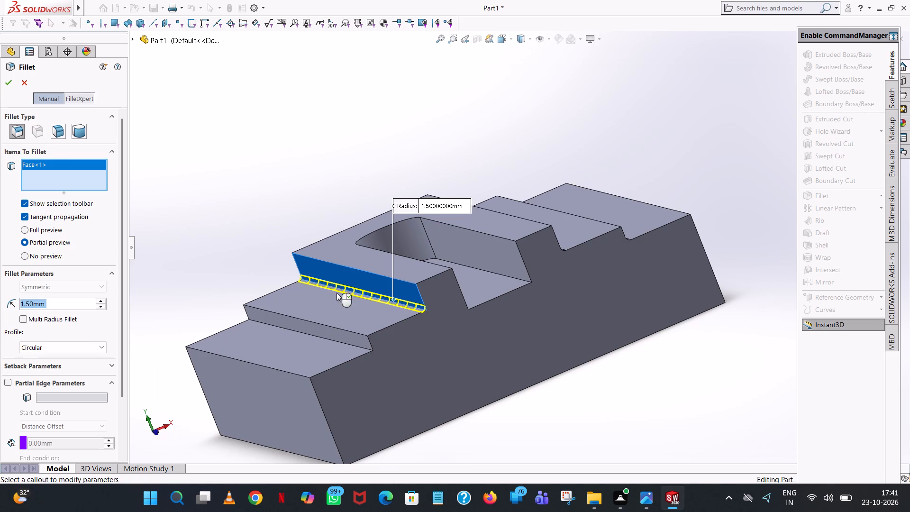
{"action": "left_click", "coordinate": [3, 83]}
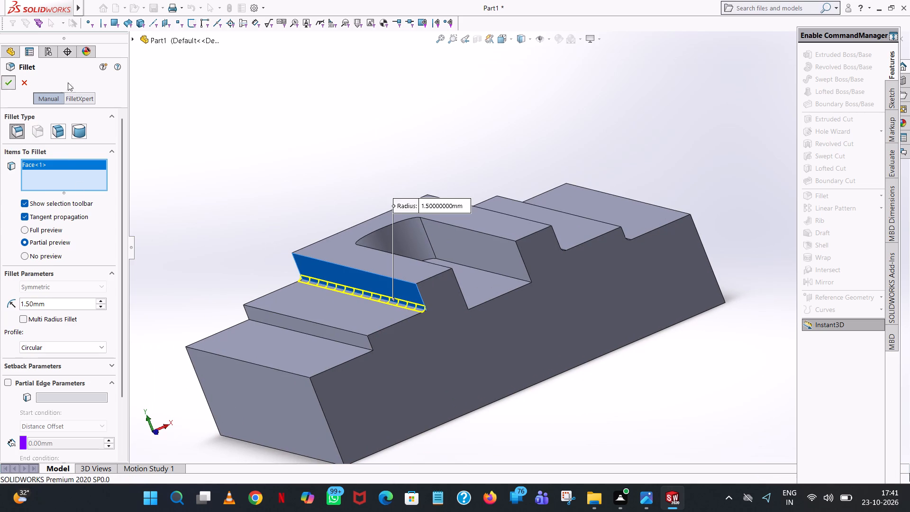
Fillet the inner edge where the middle step meets the base on the -X side with a 1.5 mm radius.
{"action": "left_click", "coordinate": [829, 201]}
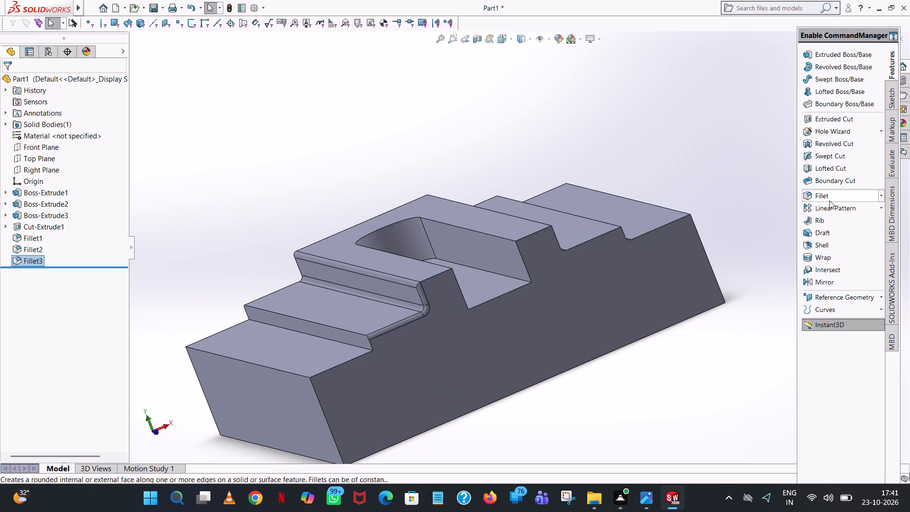
{"action": "left_click", "coordinate": [357, 345]}
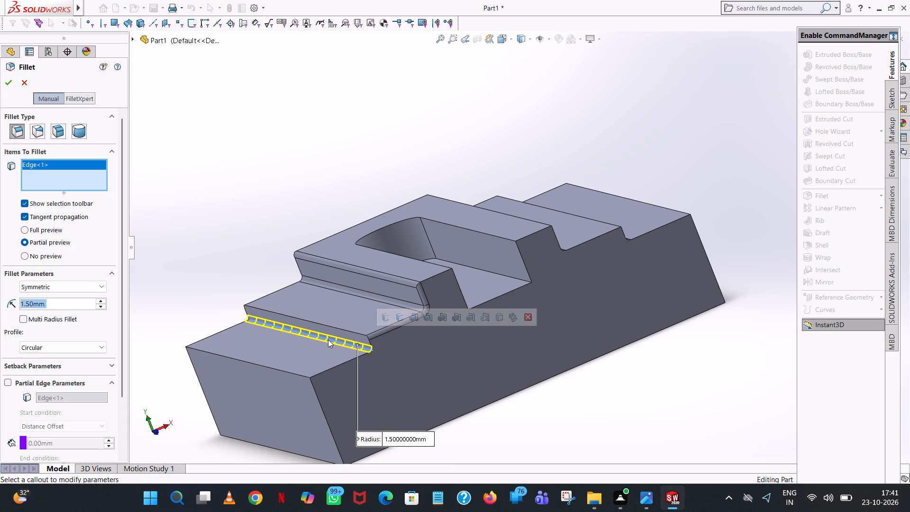
{"action": "left_click", "coordinate": [11, 82]}
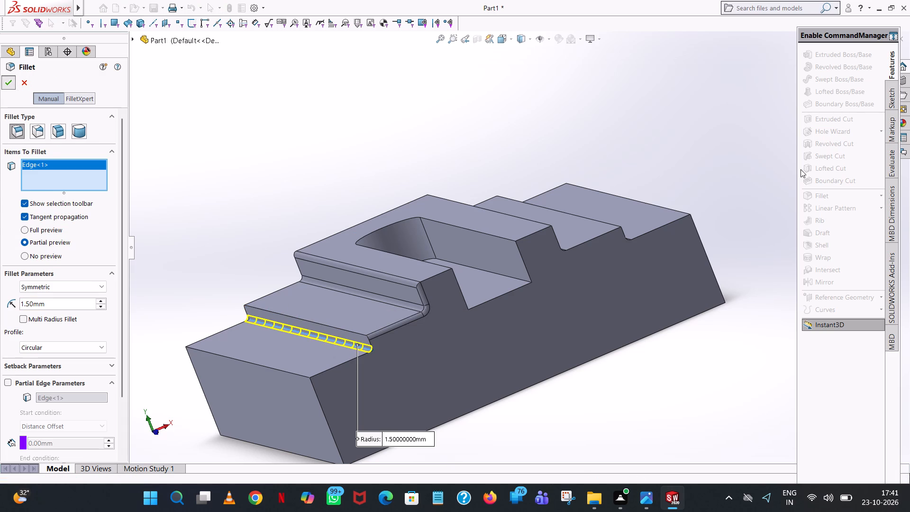
Fillet the base's long outer top edge on the -X side with a 1.5 mm radius.
{"action": "left_click", "coordinate": [825, 191]}
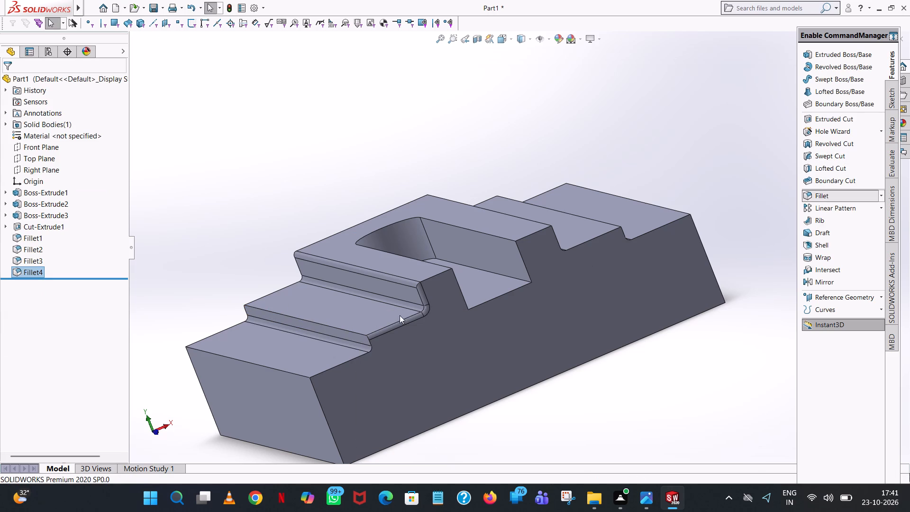
{"action": "left_click", "coordinate": [280, 371]}
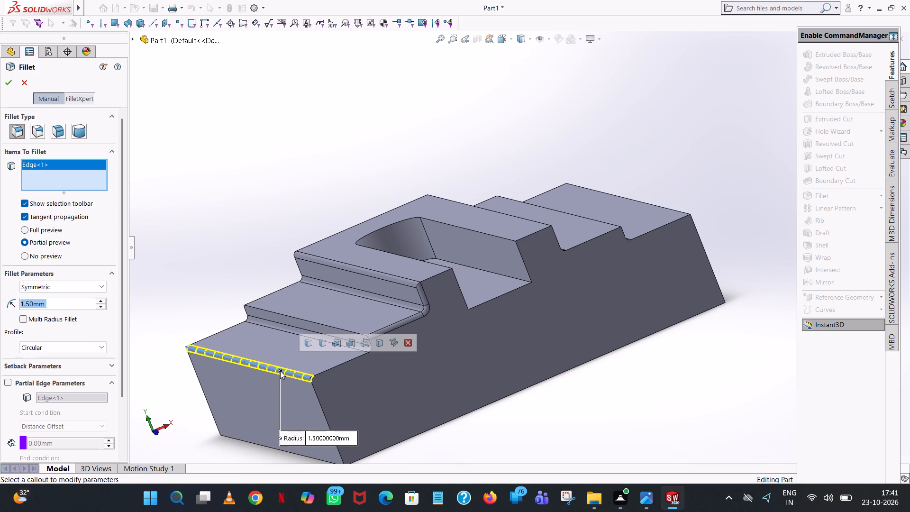
{"action": "left_click", "coordinate": [6, 79]}
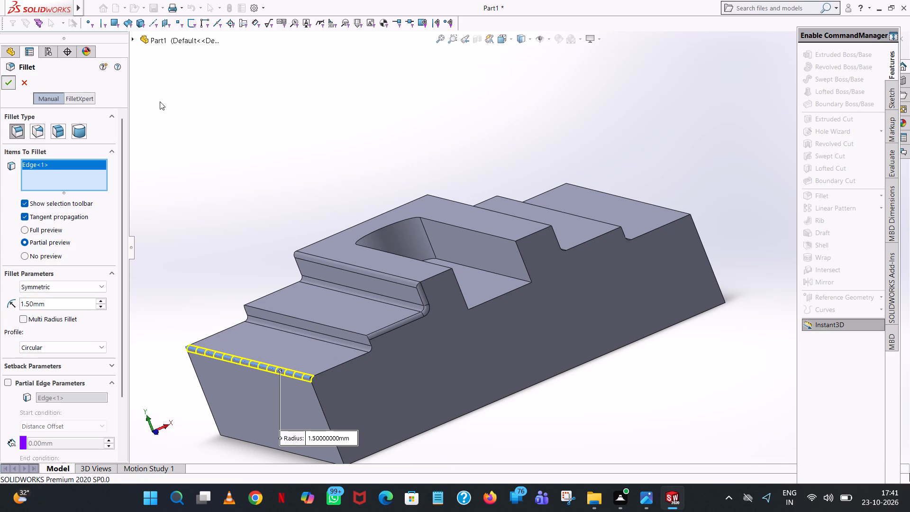
Fillet the base's long outer top edge on the +X side with a 1.5 mm radius.
{"action": "left_click", "coordinate": [843, 195]}
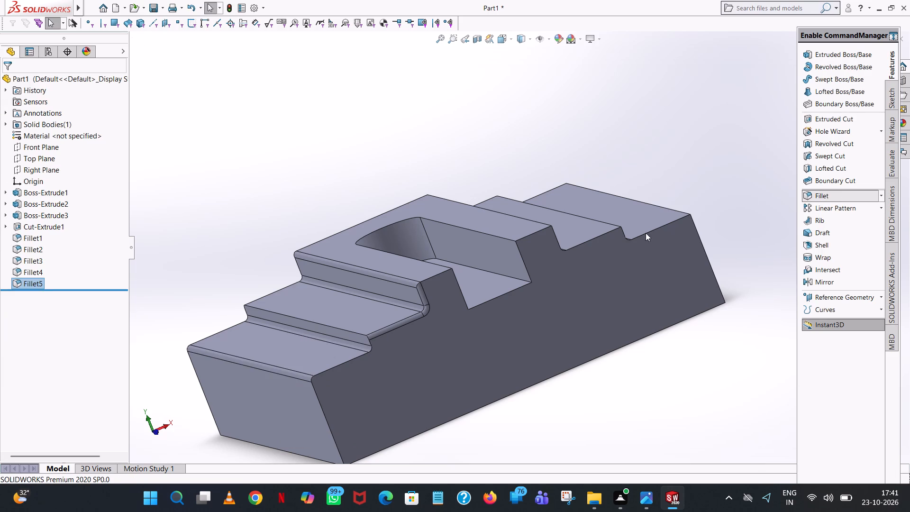
{"action": "scroll", "coordinate": [682, 206], "scroll_direction": "up", "scroll_amount": 1}
{"action": "middle_click_drag", "start_coordinate": [682, 206], "coordinate": [653, 253]}
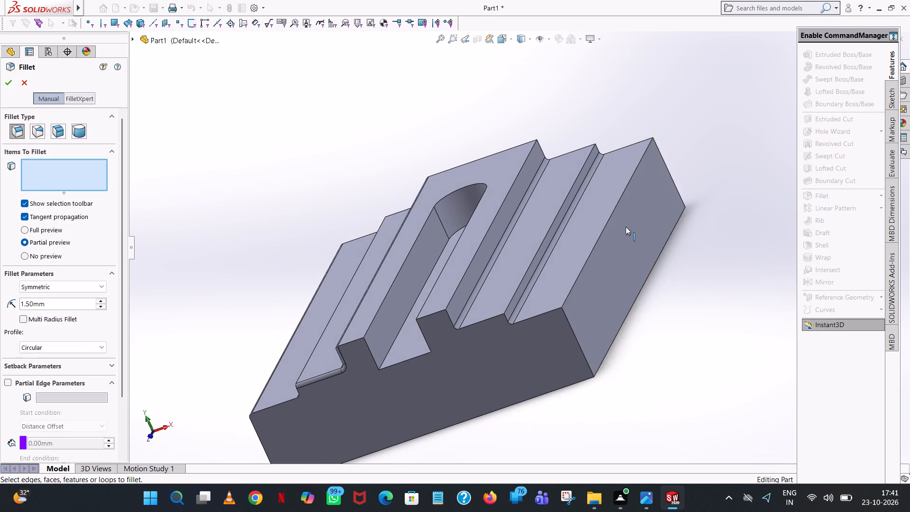
{"action": "left_click", "coordinate": [606, 226]}
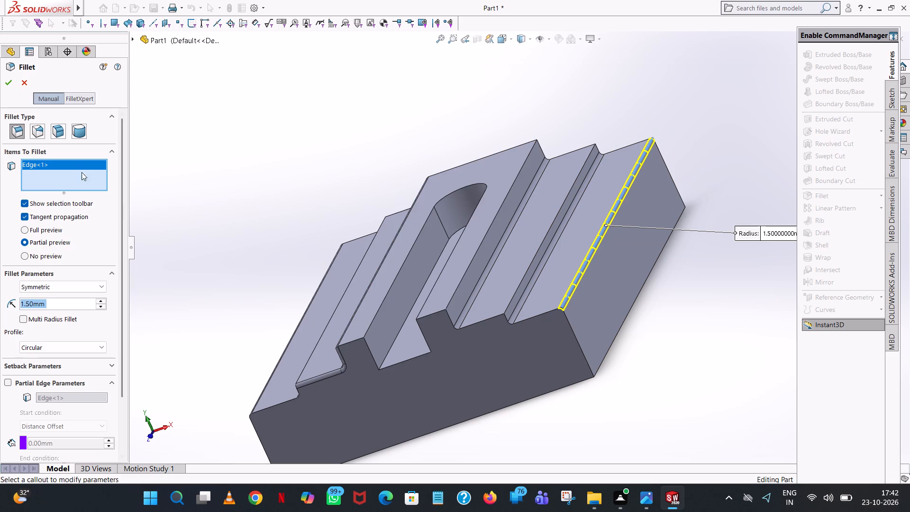
{"action": "left_click", "coordinate": [7, 84]}
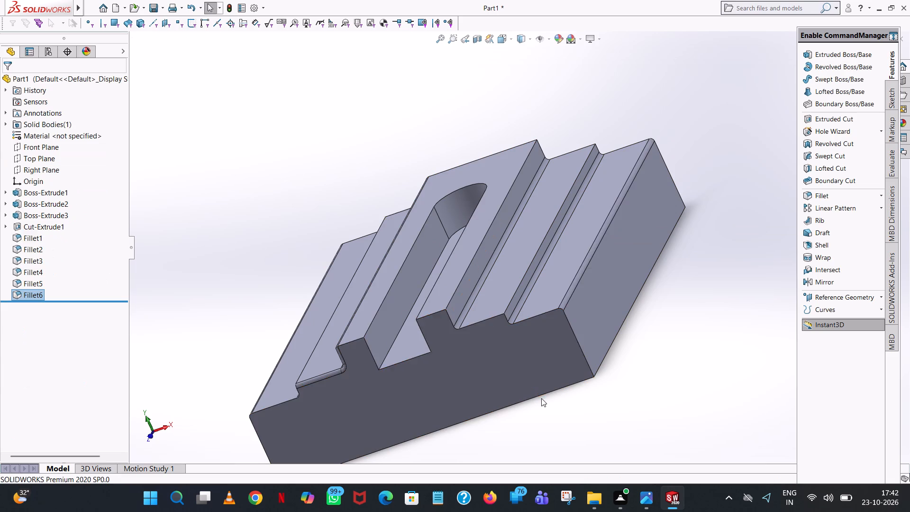
Start another constant-size fillet with a 1.5 mm radius on the stepped part.
{"action": "middle_click_drag", "start_coordinate": [543, 399], "coordinate": [551, 351]}
{"action": "scroll", "coordinate": [543, 399], "scroll_direction": "up", "scroll_amount": 1}
{"action": "middle_click_drag", "start_coordinate": [547, 348], "coordinate": [548, 342]}
{"action": "left_click", "coordinate": [829, 197]}
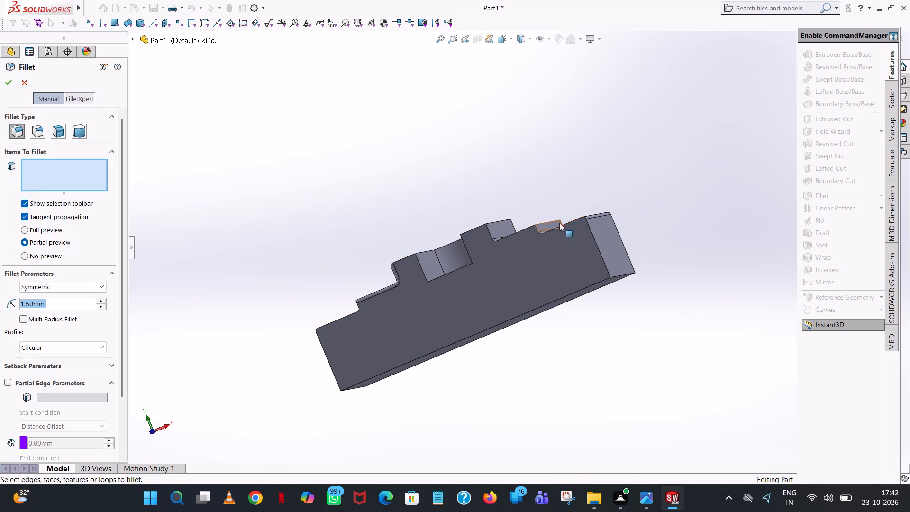
{"action": "middle_click_drag", "start_coordinate": [628, 213], "coordinate": [657, 337]}
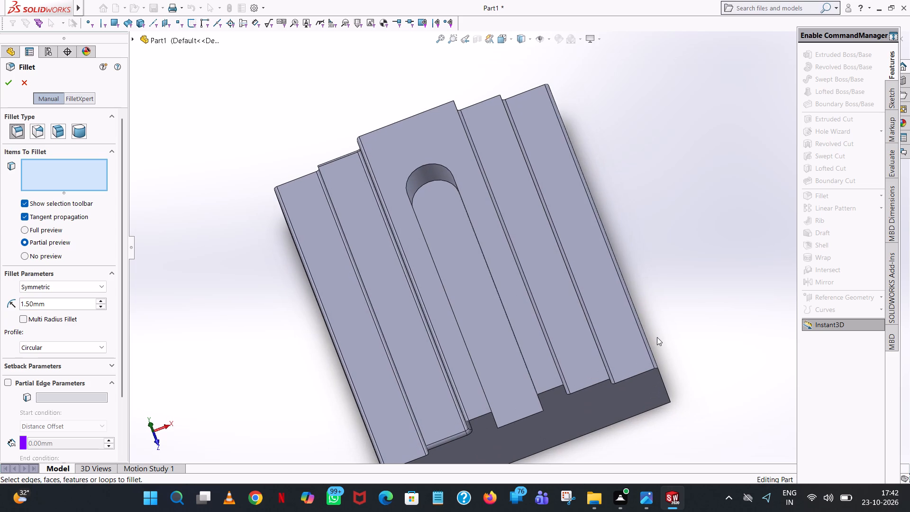
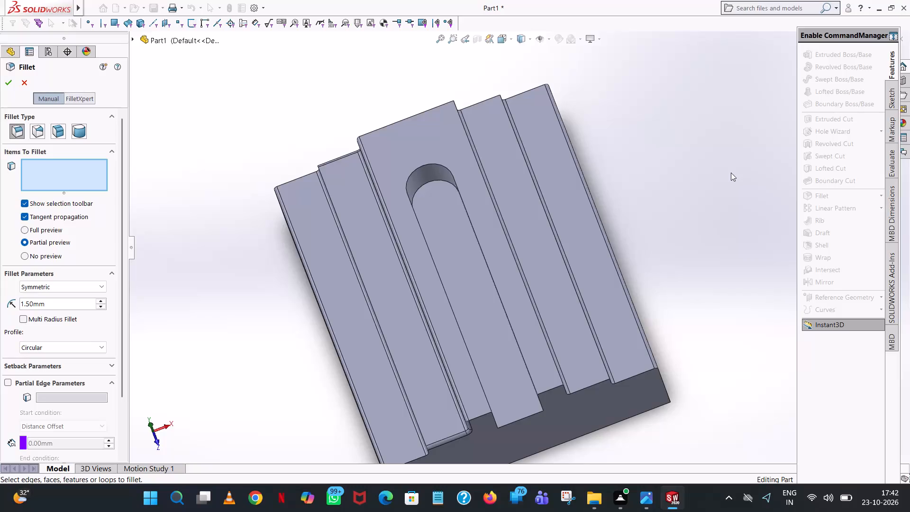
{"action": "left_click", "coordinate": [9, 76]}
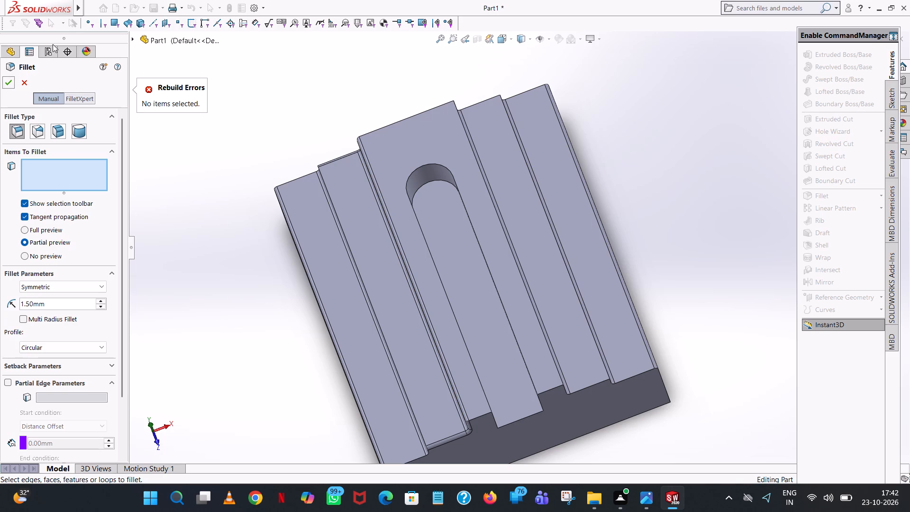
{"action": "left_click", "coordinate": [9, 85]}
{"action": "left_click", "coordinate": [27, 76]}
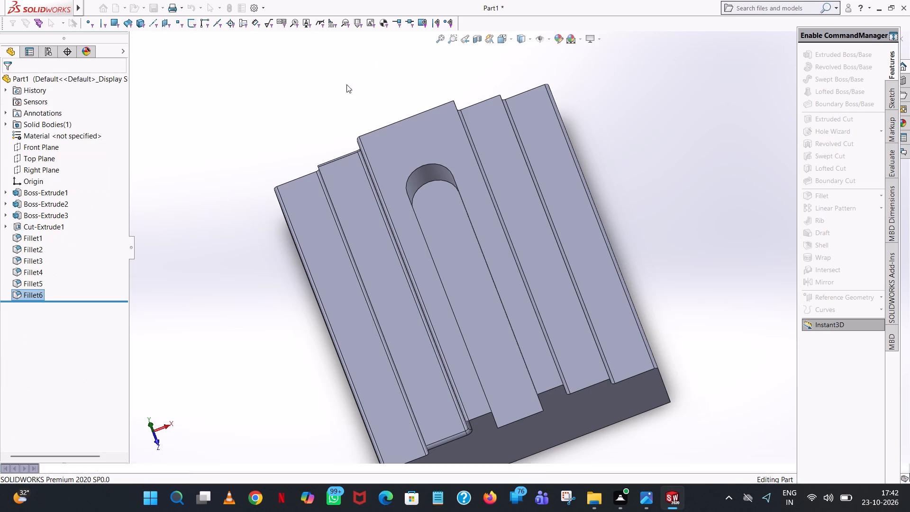
Start an Extruded Cut sketch on the base's top face on the +X side, viewed from above.
{"action": "left_click", "coordinate": [832, 118]}
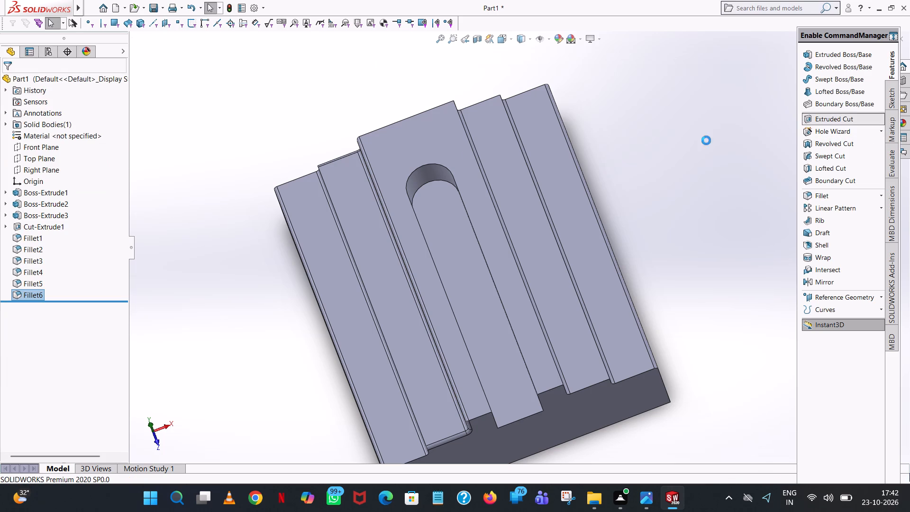
{"action": "left_click", "coordinate": [562, 183]}
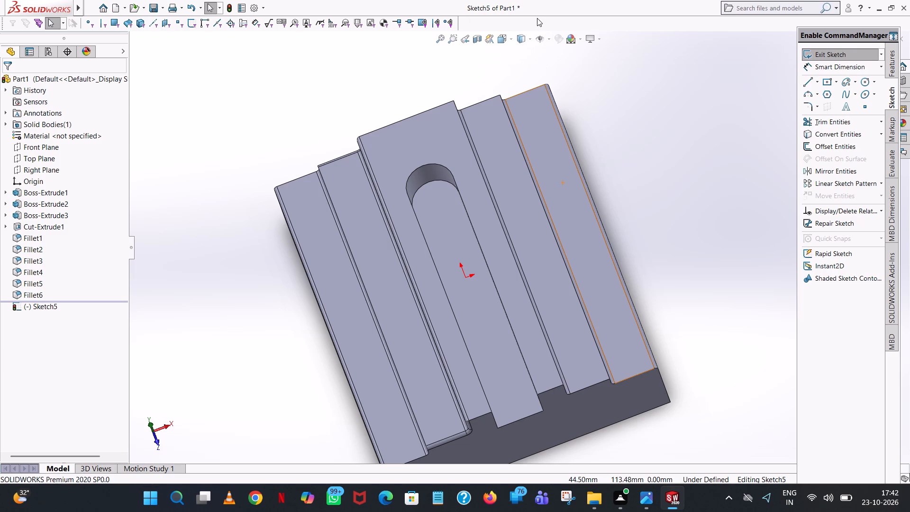
{"action": "left_click", "coordinate": [514, 43]}
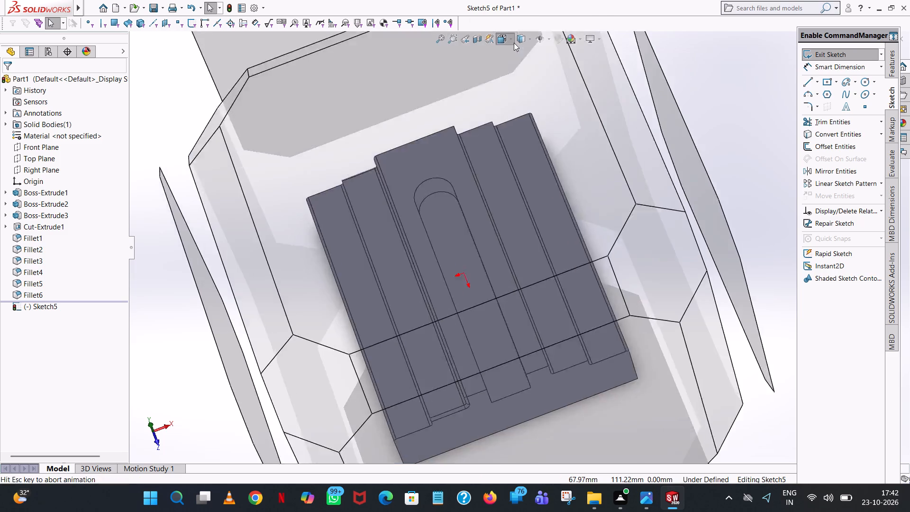
{"action": "left_click", "coordinate": [553, 91]}
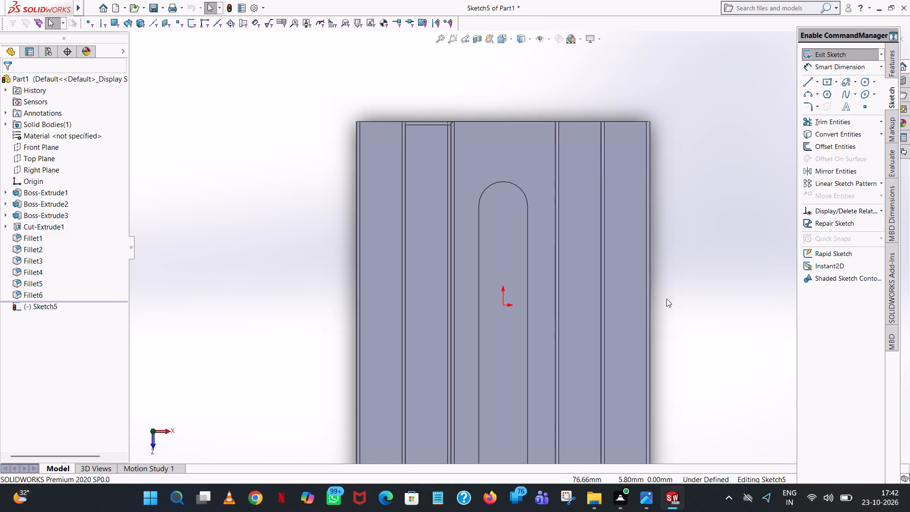
{"action": "scroll", "coordinate": [666, 299], "scroll_direction": "up", "scroll_amount": 2}
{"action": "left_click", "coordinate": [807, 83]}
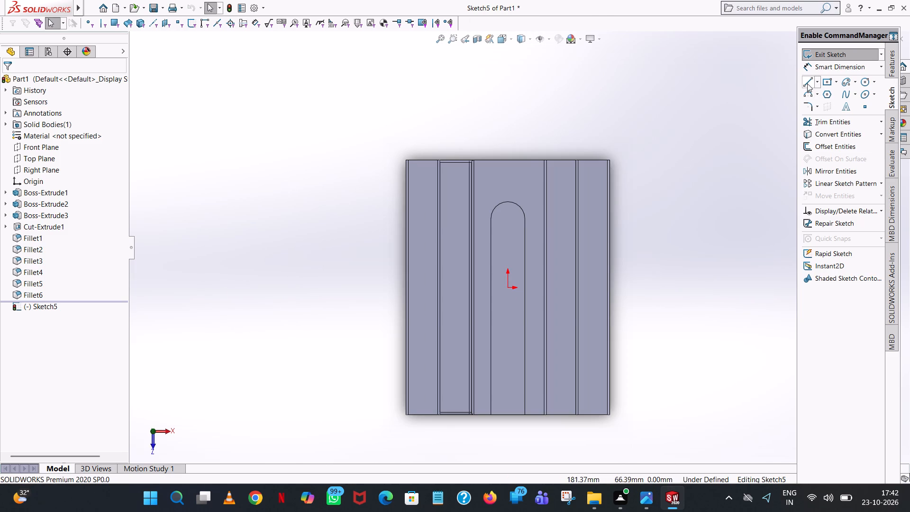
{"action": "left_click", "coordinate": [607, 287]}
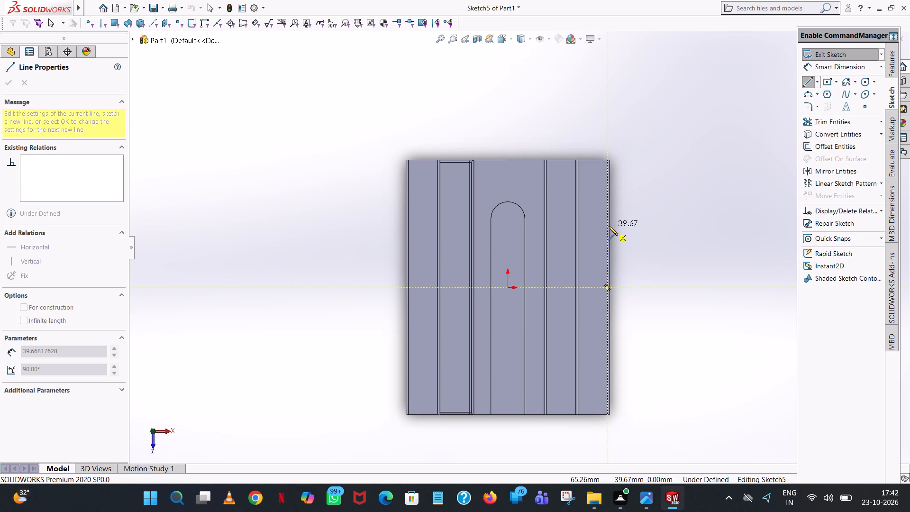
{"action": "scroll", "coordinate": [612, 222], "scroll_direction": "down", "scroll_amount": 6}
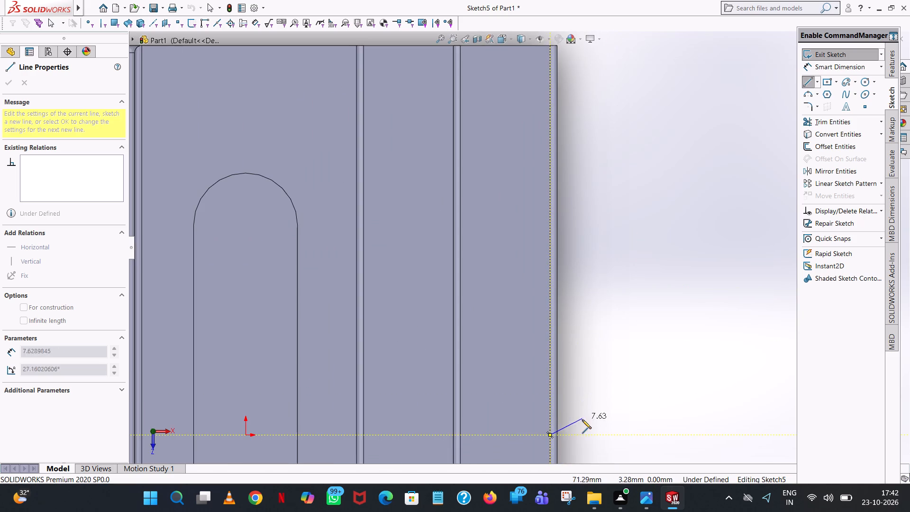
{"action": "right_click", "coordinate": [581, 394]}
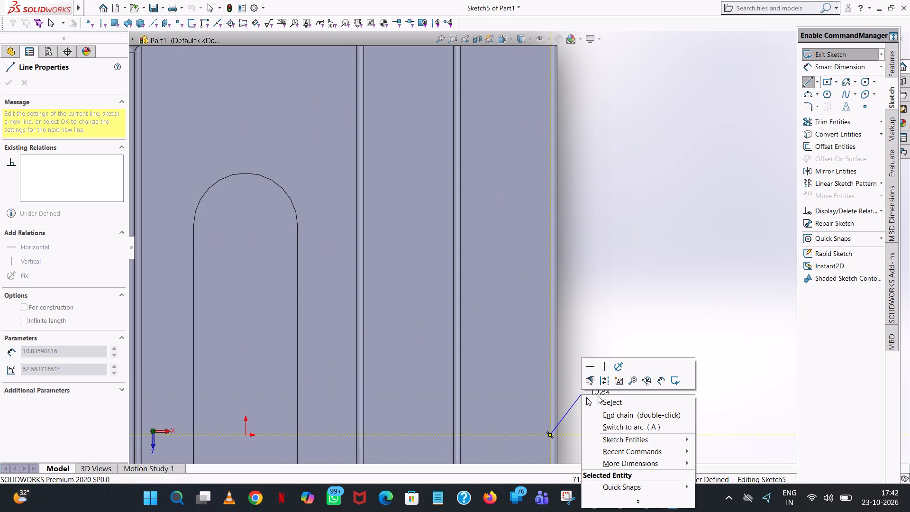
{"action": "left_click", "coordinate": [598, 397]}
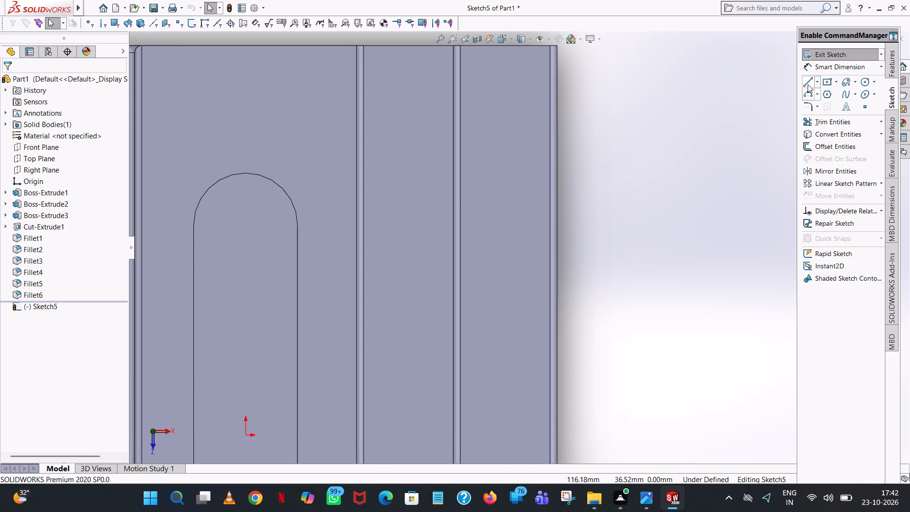
Sketch a 30 mm line along the base's outer +X edge from the origin's level toward -Z, continuing 22 mm inward to the step edge.
{"action": "left_click", "coordinate": [808, 84]}
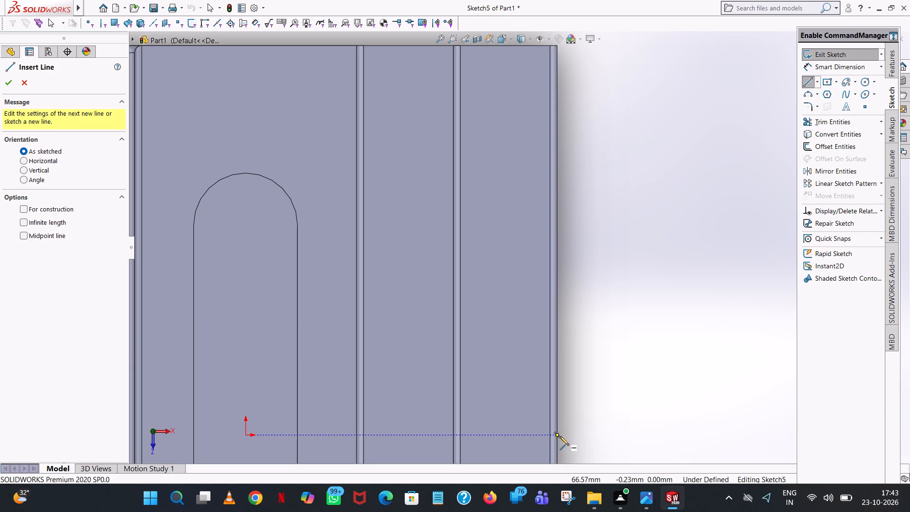
{"action": "left_click", "coordinate": [557, 436]}
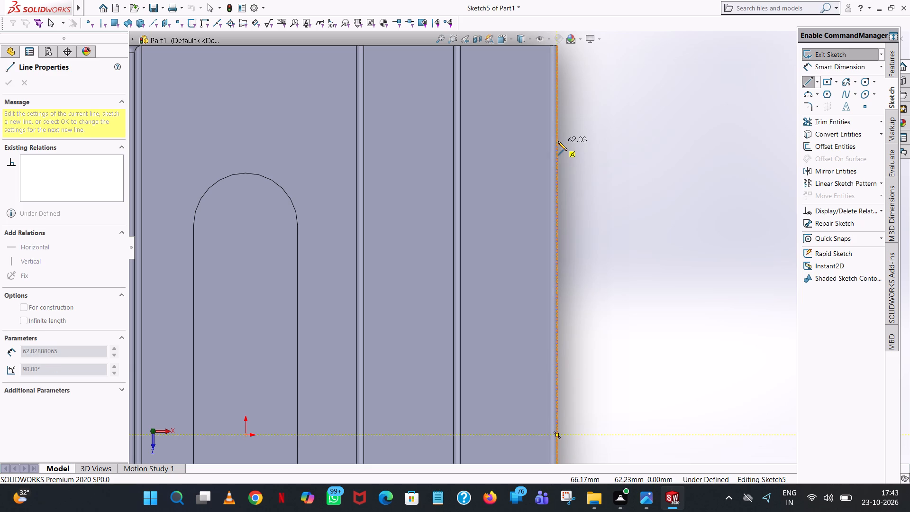
{"action": "left_click", "coordinate": [558, 141]}
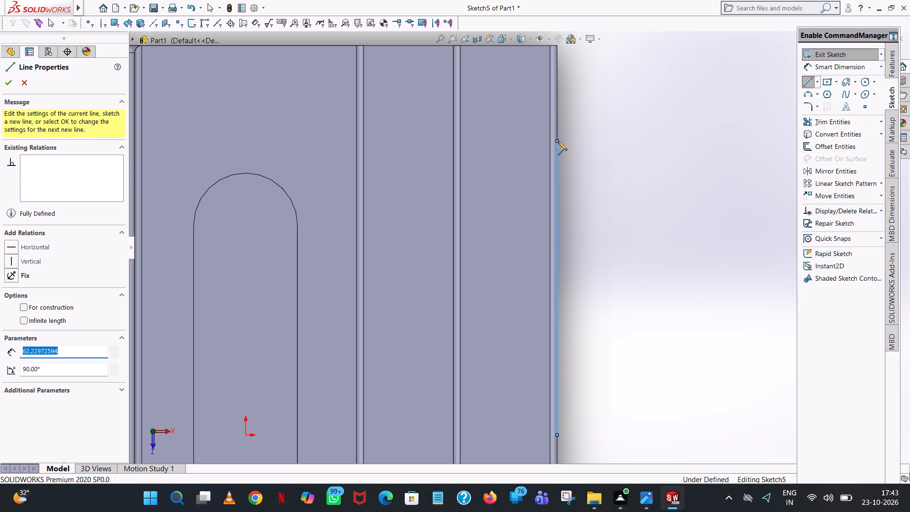
{"action": "type", "text": "30"}
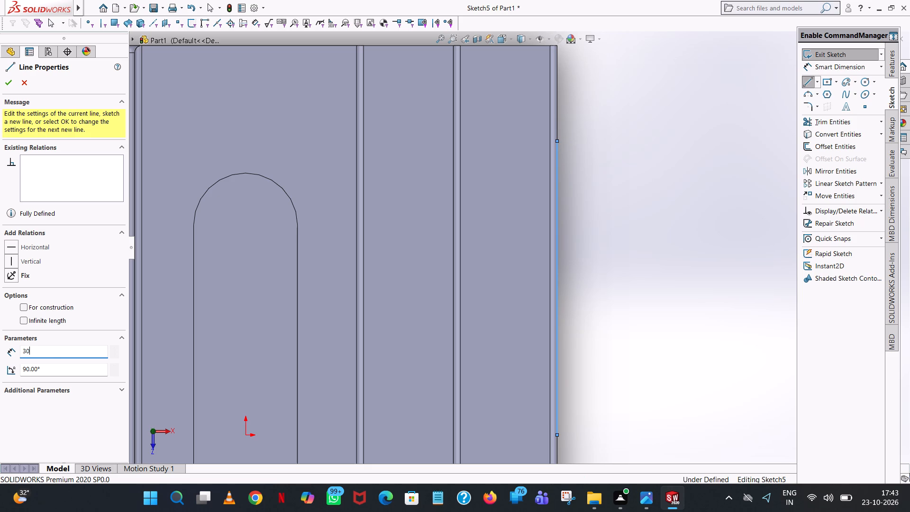
{"action": "key", "text": "Return"}
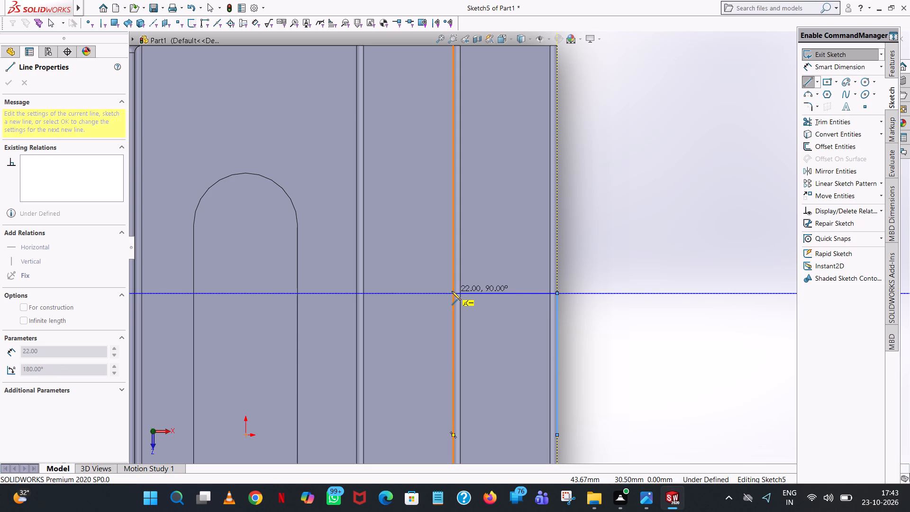
{"action": "scroll", "coordinate": [454, 293], "scroll_direction": "down", "scroll_amount": 8}
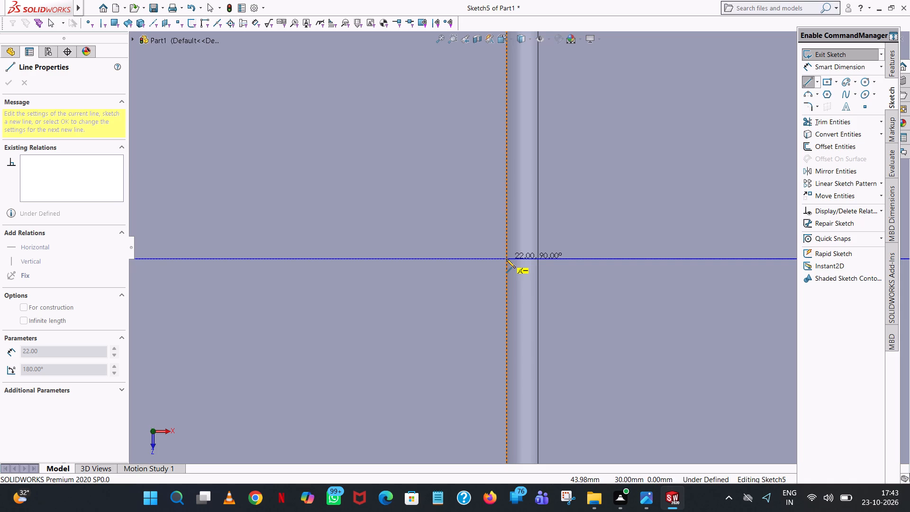
{"action": "left_click", "coordinate": [506, 259]}
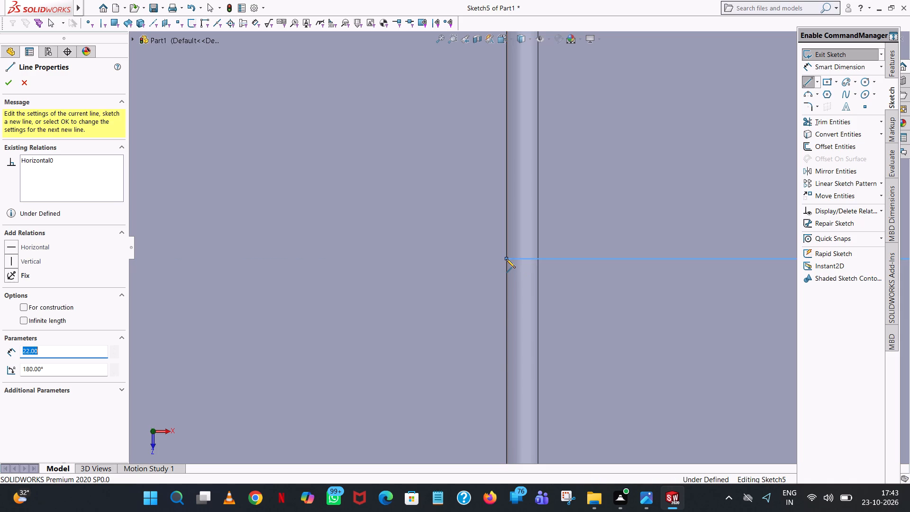
Complete the 22 by 60 mm rectangle with a 60 mm line along the step edge, returning to the outer edge and closing at the start point.
{"action": "scroll", "coordinate": [515, 344], "scroll_direction": "up", "scroll_amount": 11}
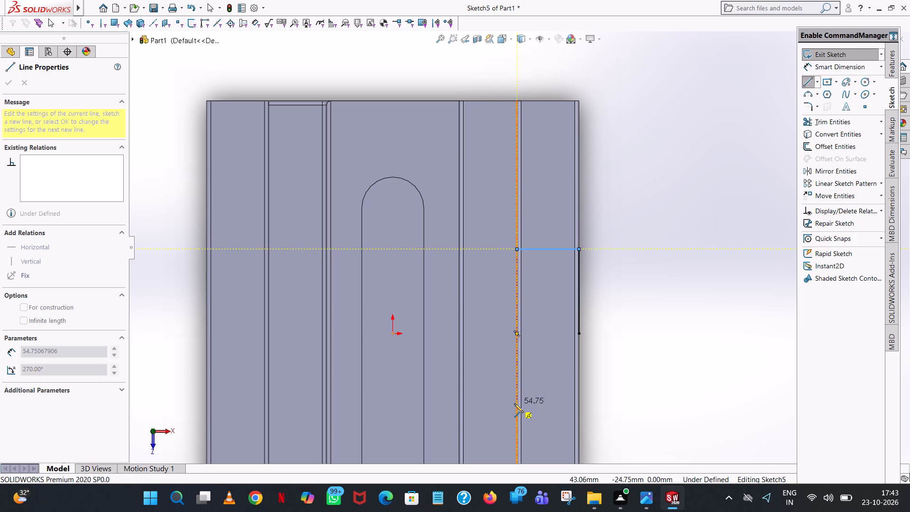
{"action": "left_click", "coordinate": [514, 403]}
{"action": "type", "text": "60"}
{"action": "key", "text": "Return"}
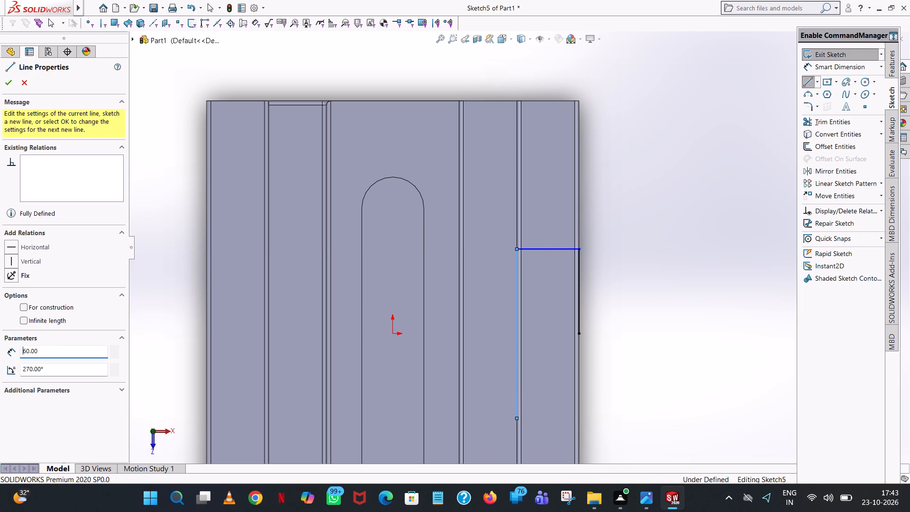
{"action": "left_click", "coordinate": [579, 418]}
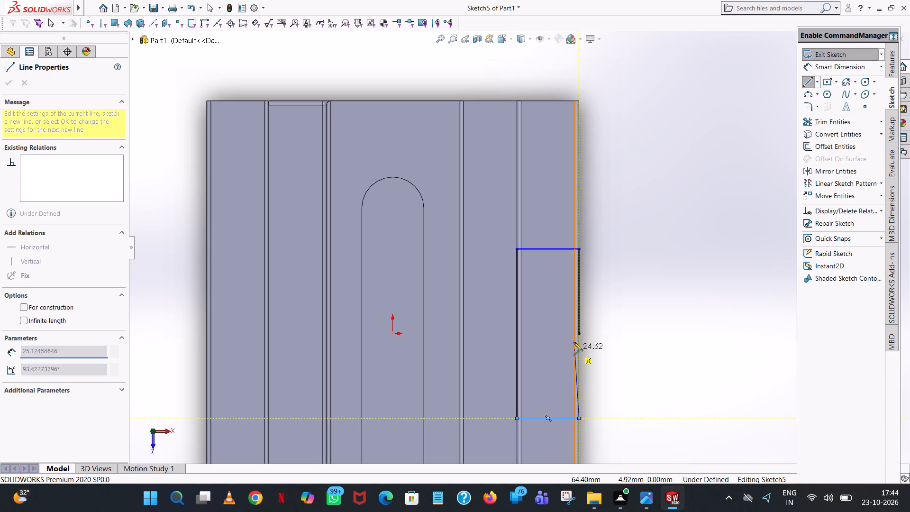
{"action": "left_click", "coordinate": [578, 334]}
{"action": "right_click", "coordinate": [578, 334]}
{"action": "left_click", "coordinate": [601, 339]}
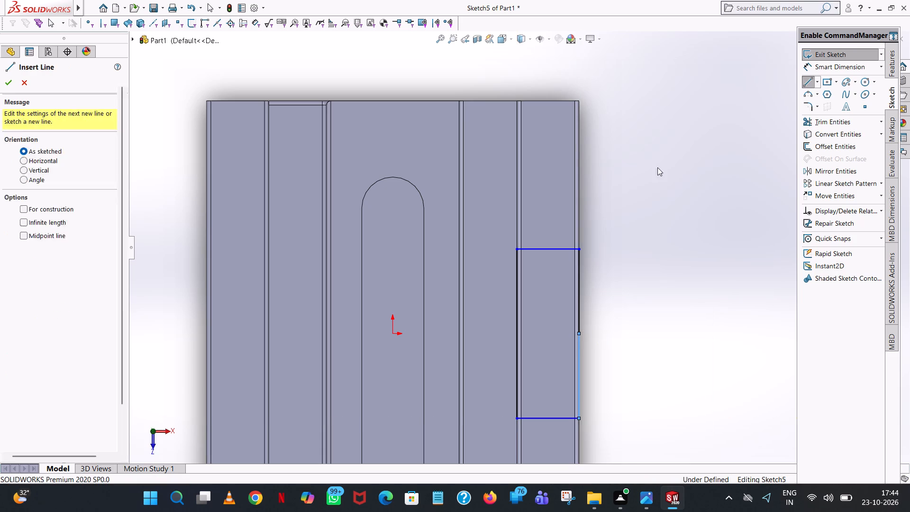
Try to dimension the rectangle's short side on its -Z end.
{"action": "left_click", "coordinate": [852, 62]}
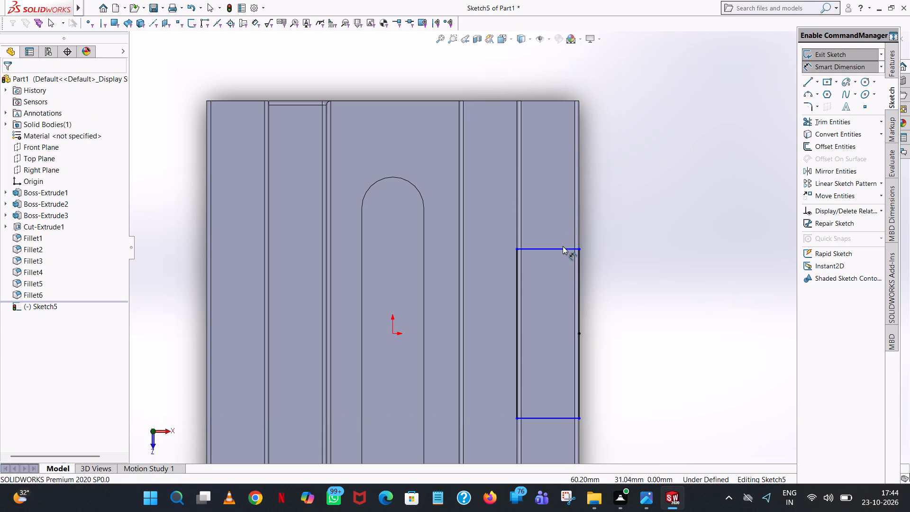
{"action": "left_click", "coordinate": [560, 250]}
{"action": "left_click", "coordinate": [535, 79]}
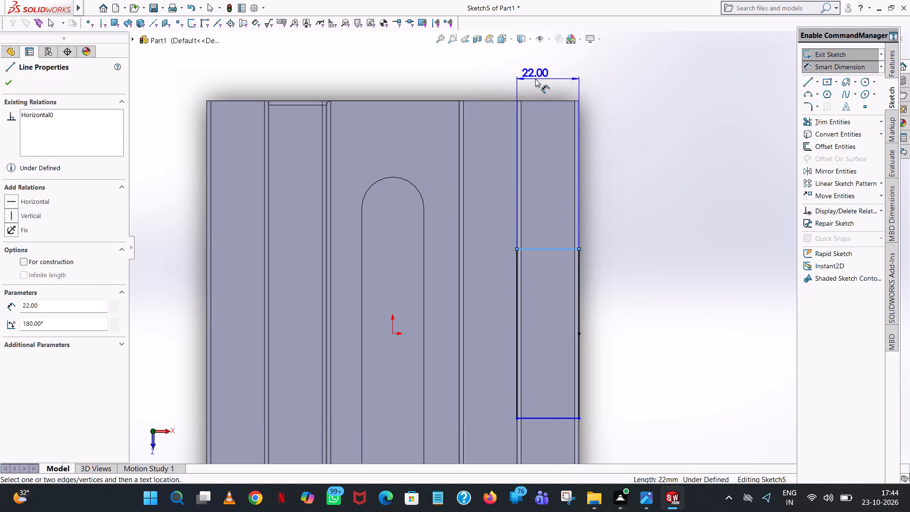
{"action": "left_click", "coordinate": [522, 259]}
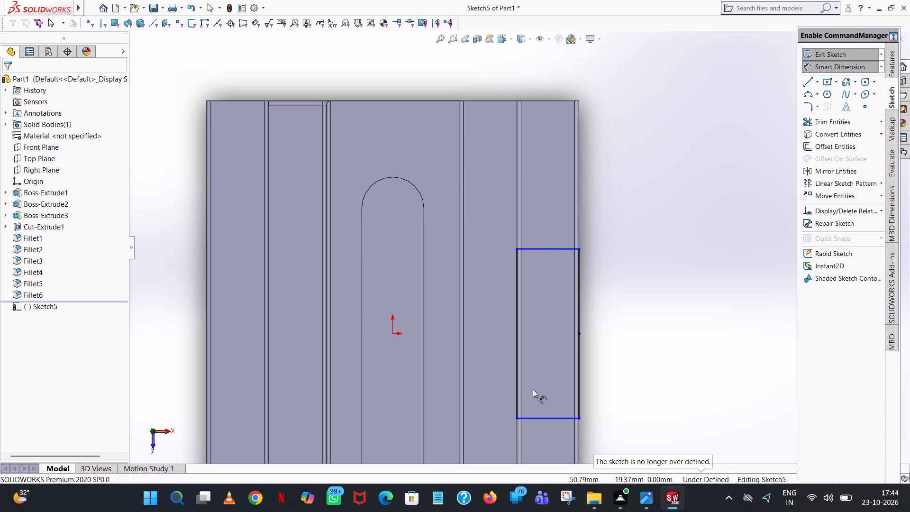
Dimension the length of the rectangle's long inner side, placing the dimension beyond the base's -X side.
{"action": "left_click", "coordinate": [515, 385]}
{"action": "left_click", "coordinate": [180, 343]}
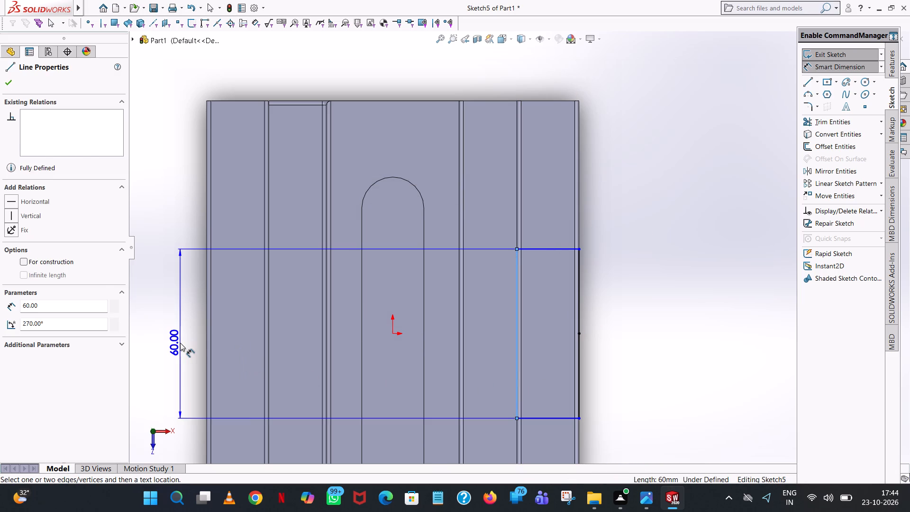
{"action": "left_click", "coordinate": [142, 332]}
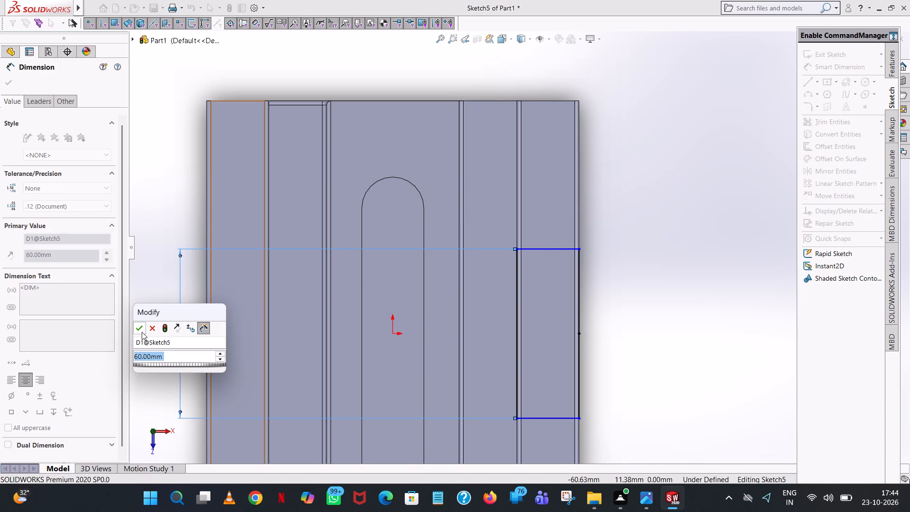
{"action": "left_click", "coordinate": [737, 142]}
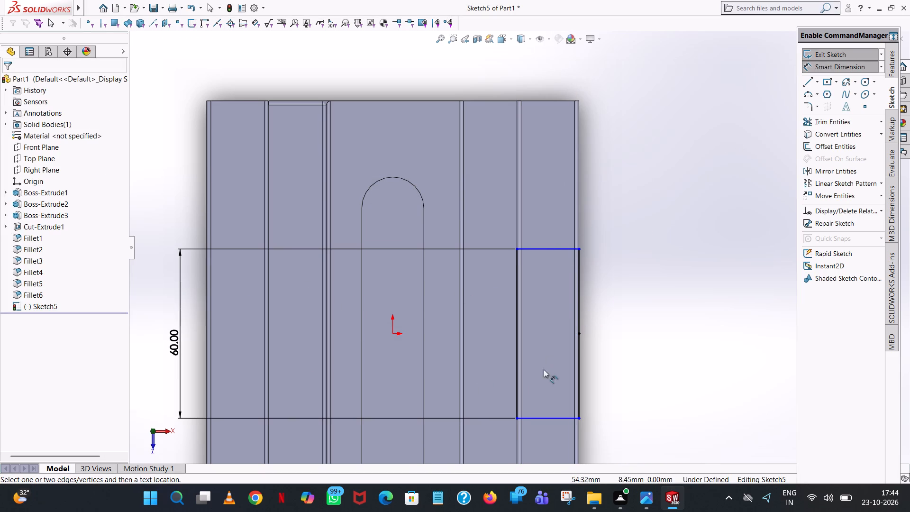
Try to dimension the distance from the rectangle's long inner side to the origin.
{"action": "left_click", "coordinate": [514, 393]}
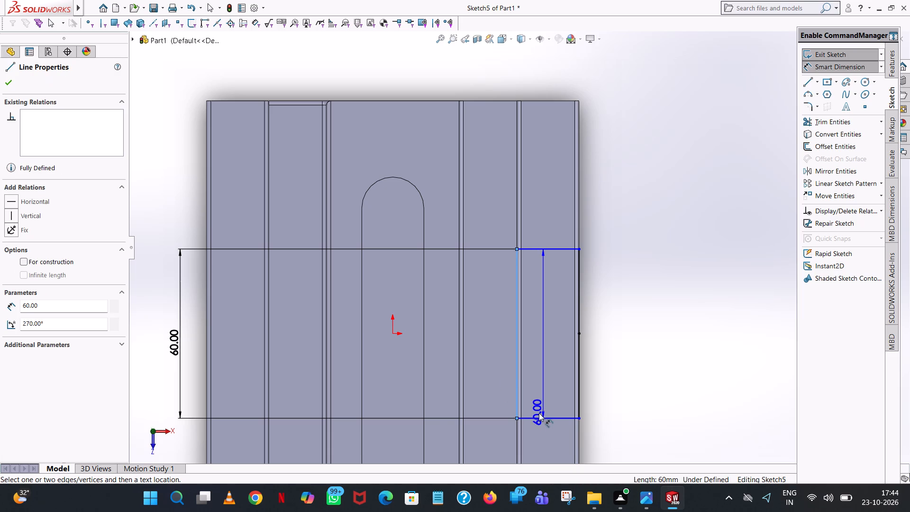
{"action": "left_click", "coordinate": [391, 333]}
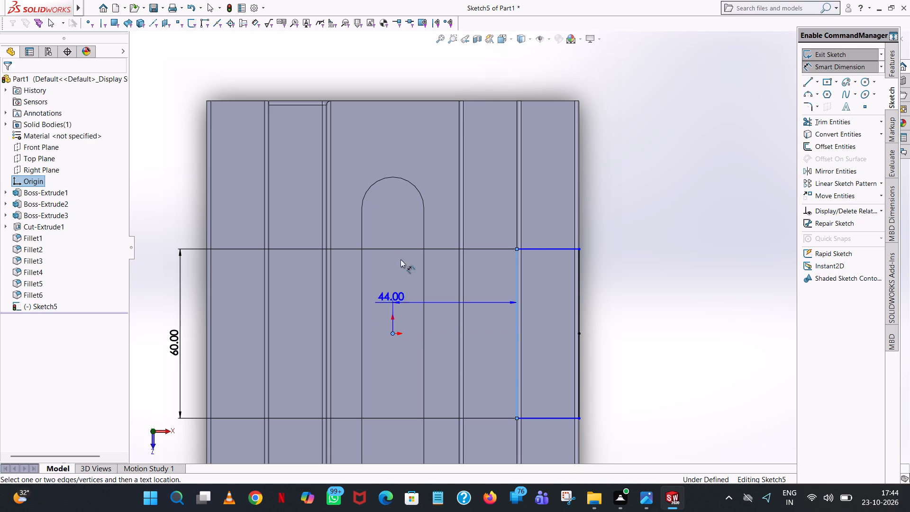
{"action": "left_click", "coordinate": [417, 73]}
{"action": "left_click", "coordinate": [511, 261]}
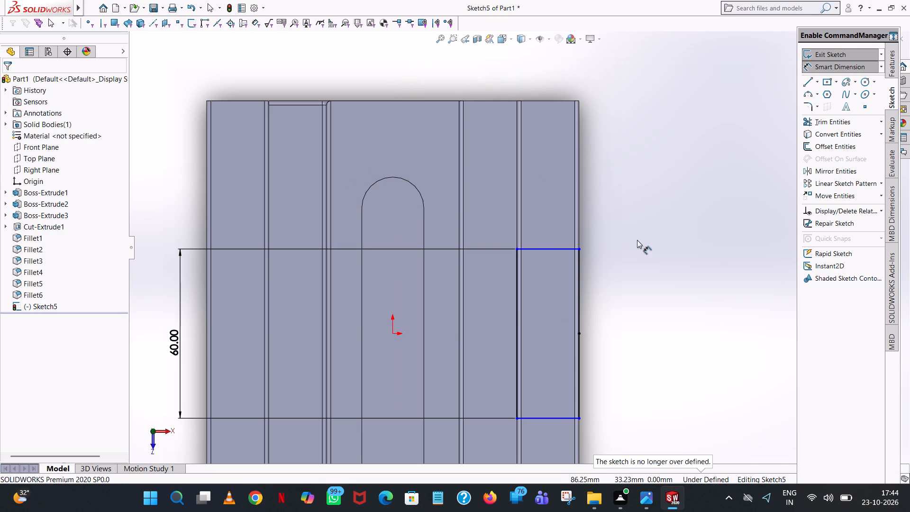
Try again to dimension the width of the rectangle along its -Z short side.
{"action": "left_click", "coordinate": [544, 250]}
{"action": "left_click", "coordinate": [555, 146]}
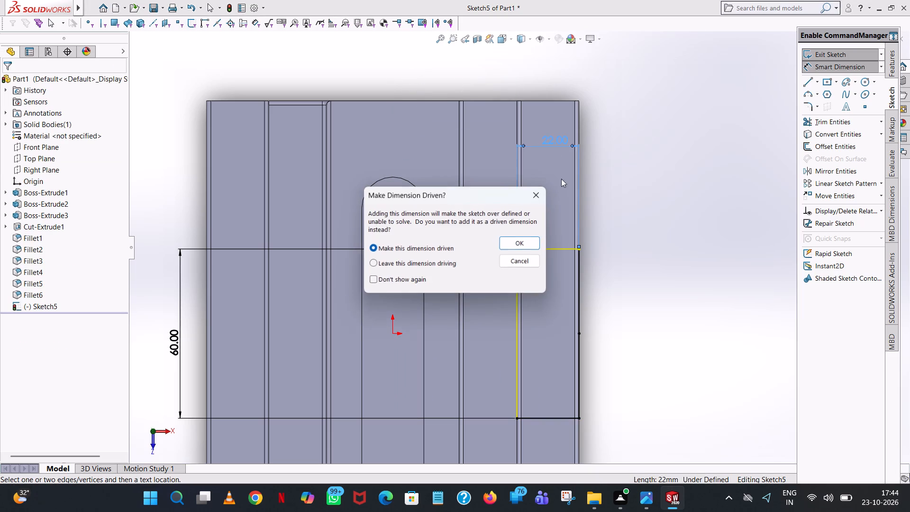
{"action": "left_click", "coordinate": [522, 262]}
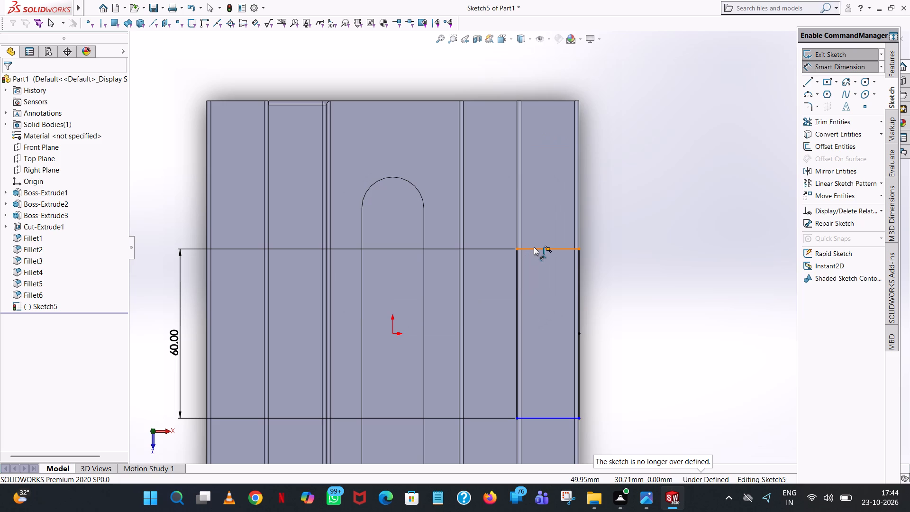
Dimension the distance between the rectangle's -Z short side and the base's -Z end edge.
{"action": "left_click", "coordinate": [534, 249]}
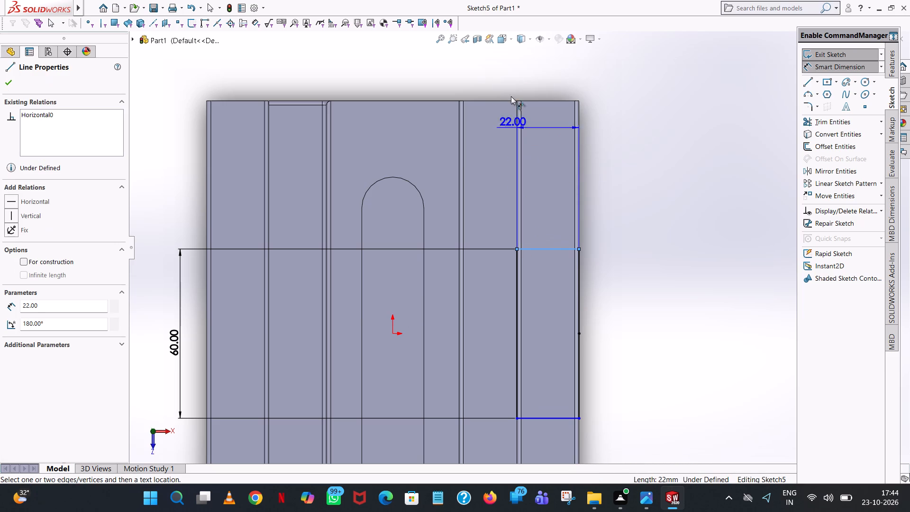
{"action": "left_click", "coordinate": [540, 100]}
{"action": "left_click", "coordinate": [630, 101]}
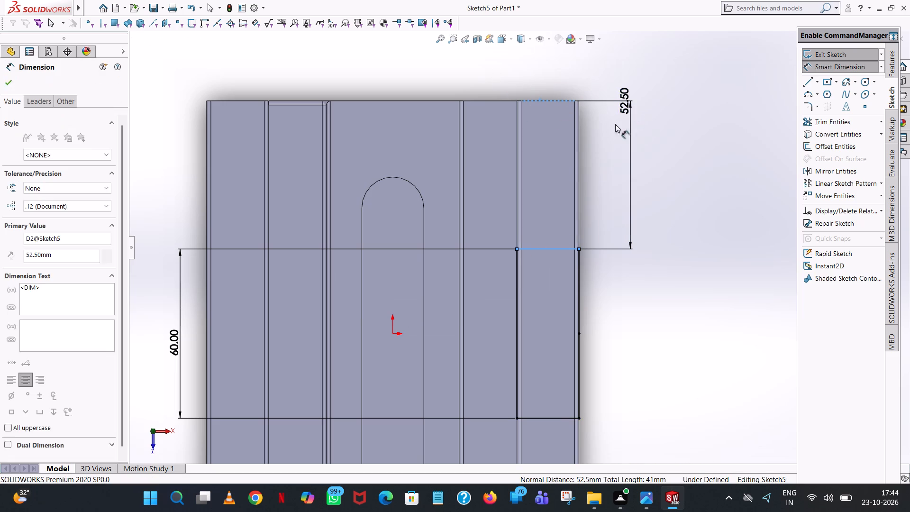
Accept 52.5 mm as the distance between the rectangle's -Z short side and the base's -Z end edge, and finish dimensioning.
{"action": "left_click", "coordinate": [590, 89]}
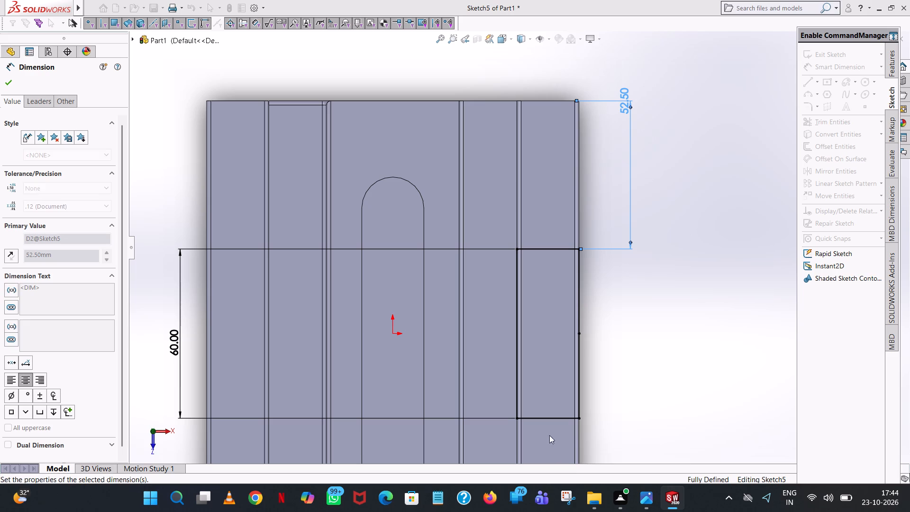
{"action": "middle_click_drag", "start_coordinate": [598, 332], "coordinate": [592, 227]}
{"action": "scroll", "coordinate": [593, 302], "scroll_direction": "up", "scroll_amount": 1}
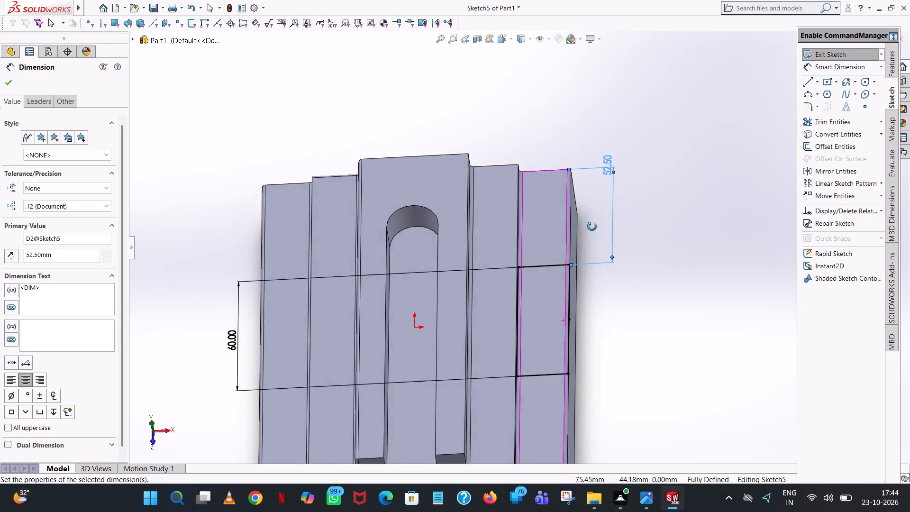
{"action": "middle_click_drag", "start_coordinate": [592, 227], "coordinate": [604, 199]}
{"action": "scroll", "coordinate": [593, 150], "scroll_direction": "up", "scroll_amount": 1}
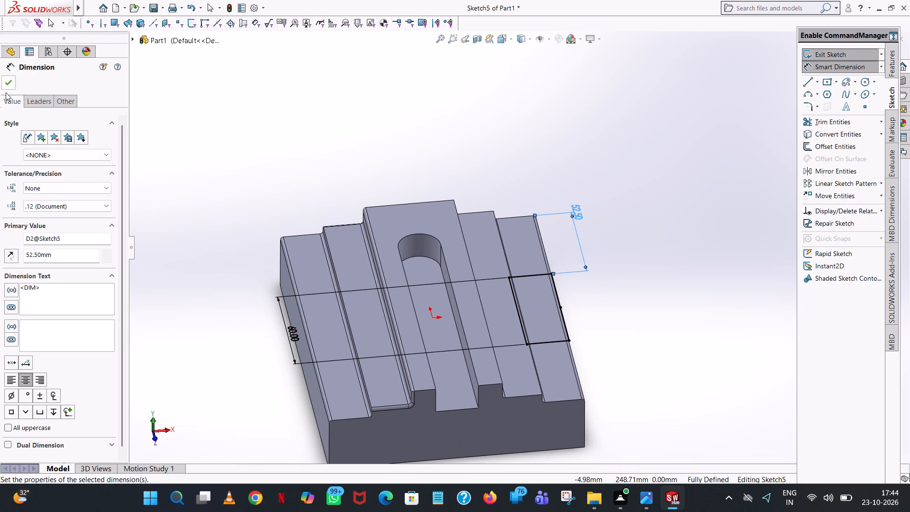
{"action": "left_click", "coordinate": [8, 86]}
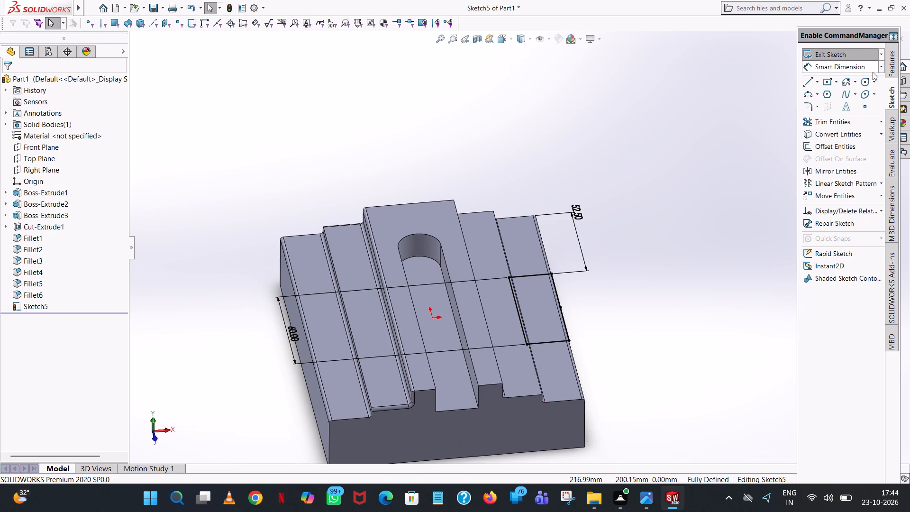
Cut the rectangle down through the base's +X side with a Blind Extruded Cut 61 mm deep.
{"action": "left_click", "coordinate": [895, 64]}
{"action": "left_click", "coordinate": [812, 117]}
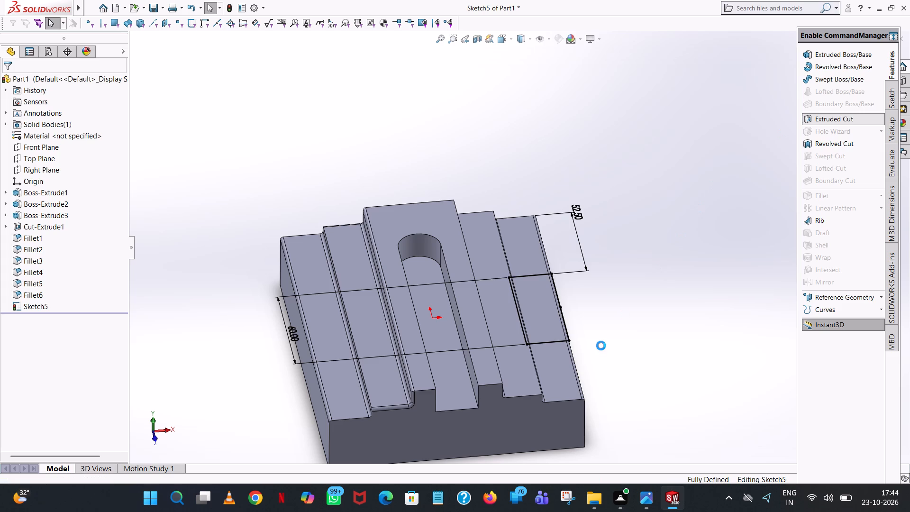
{"action": "middle_click_drag", "start_coordinate": [666, 357], "coordinate": [605, 302]}
{"action": "scroll", "coordinate": [601, 300], "scroll_direction": "up", "scroll_amount": 1}
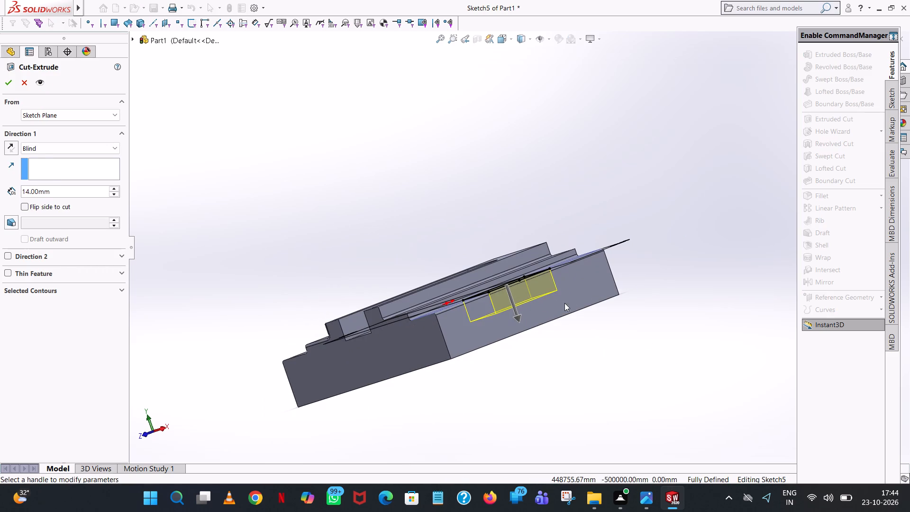
{"action": "left_click_drag", "start_coordinate": [515, 321], "coordinate": [530, 381]}
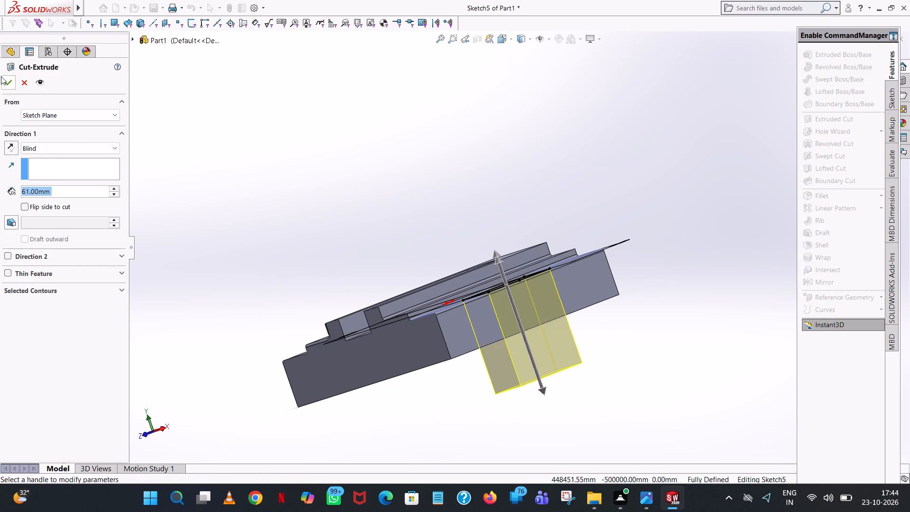
{"action": "left_click", "coordinate": [6, 83]}
{"action": "left_click", "coordinate": [484, 127]}
Mirror the +X side cut about the Right Plane to the base's -X side.
{"action": "middle_click_drag", "start_coordinate": [485, 127], "coordinate": [500, 181]}
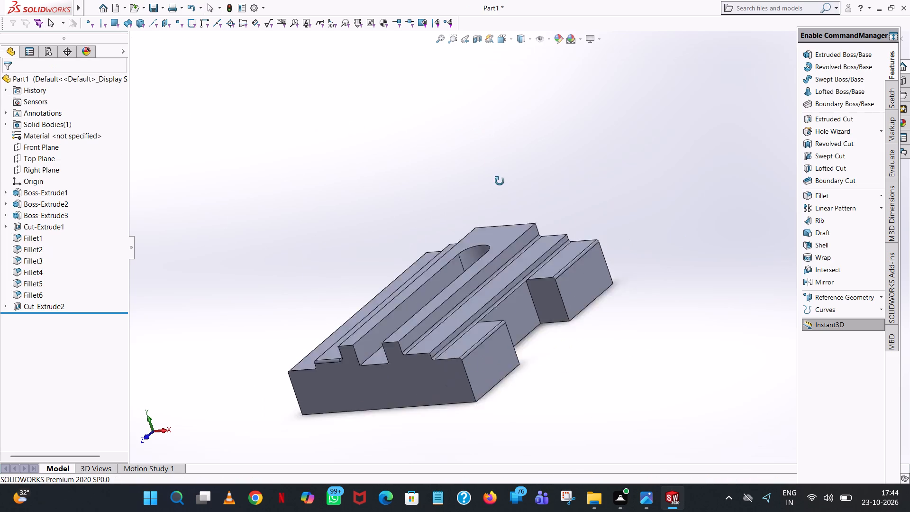
{"action": "middle_click_drag", "start_coordinate": [500, 181], "coordinate": [519, 258]}
{"action": "scroll", "coordinate": [550, 237], "scroll_direction": "up", "scroll_amount": 1}
{"action": "middle_click_drag", "start_coordinate": [550, 237], "coordinate": [560, 291]}
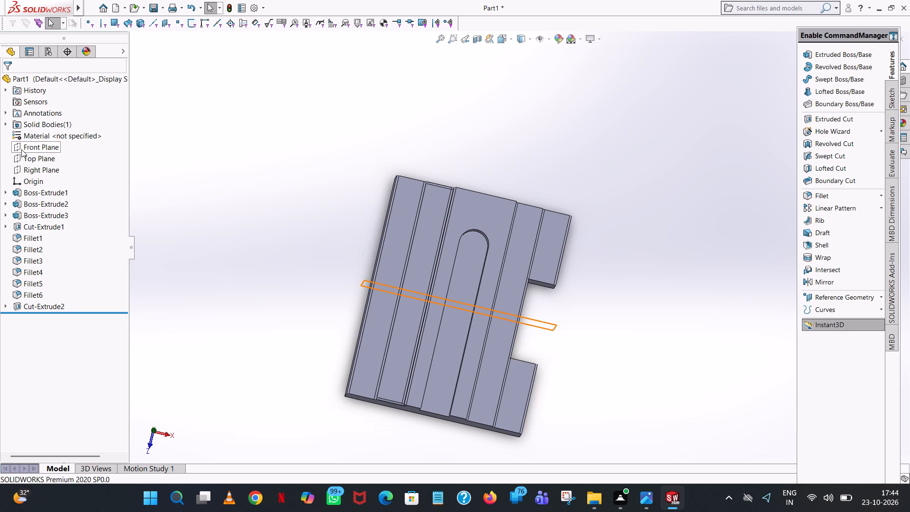
{"action": "left_click", "coordinate": [34, 166]}
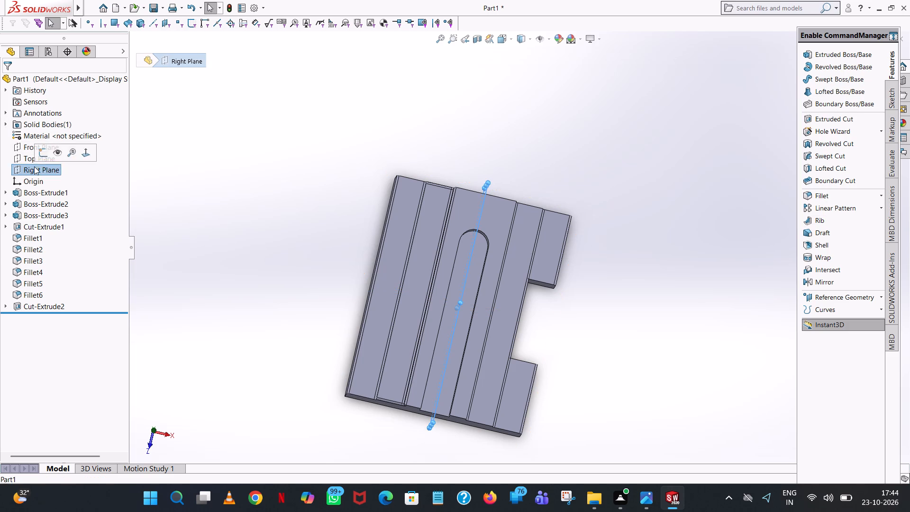
{"action": "left_click", "coordinate": [829, 282]}
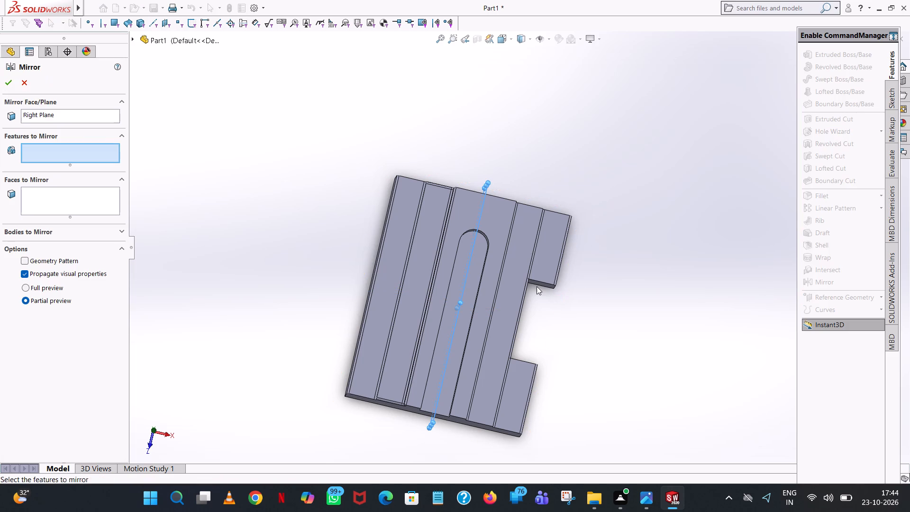
{"action": "left_click", "coordinate": [534, 281]}
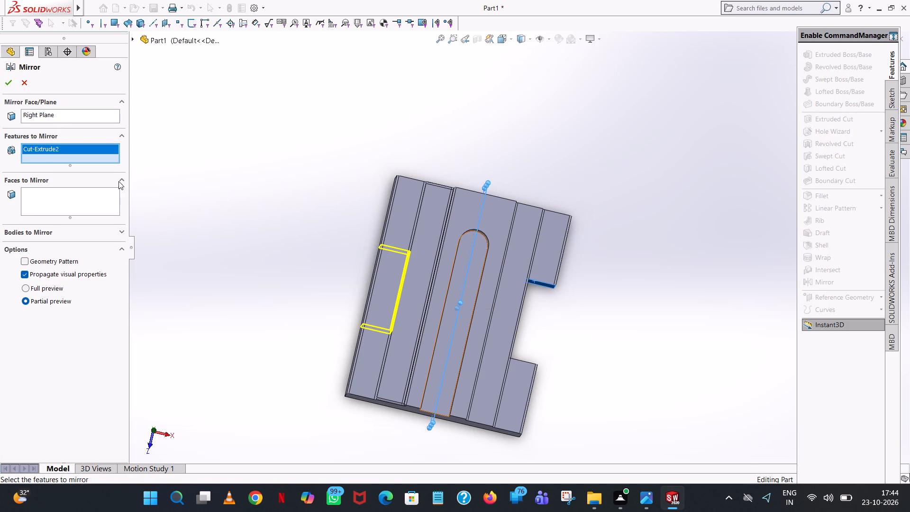
{"action": "left_click", "coordinate": [6, 76]}
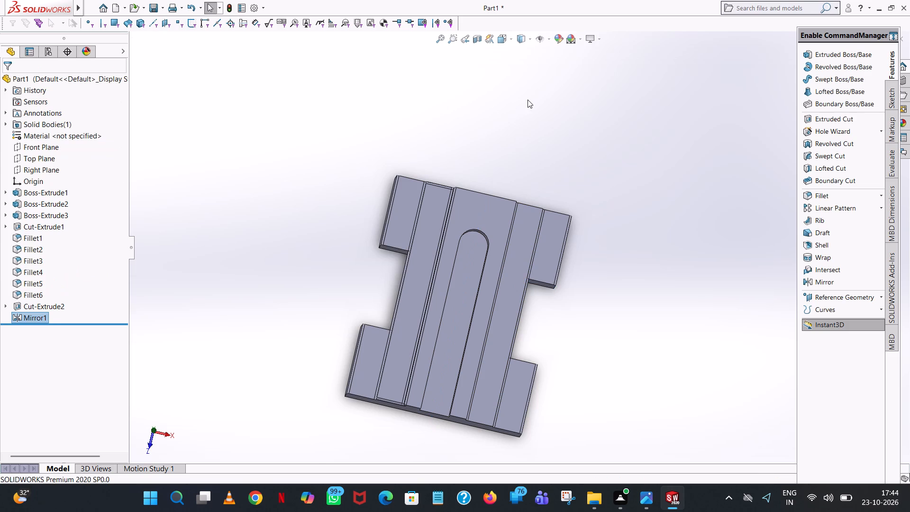
{"action": "left_click", "coordinate": [528, 100]}
Fillet the inner vertical edge at the -Z end of the +X side cut with an 8 mm radius.
{"action": "left_click", "coordinate": [836, 201]}
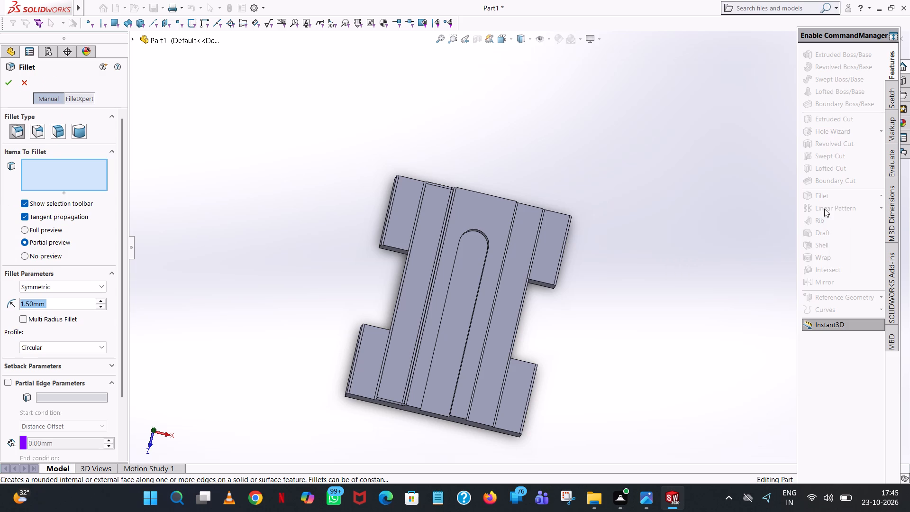
{"action": "key", "text": "8"}
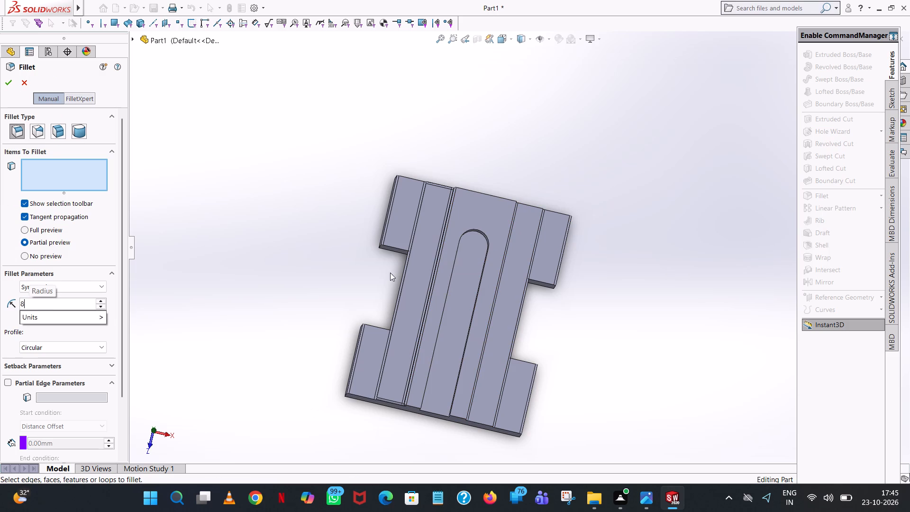
{"action": "left_click", "coordinate": [526, 98]}
{"action": "middle_click_drag", "start_coordinate": [581, 399], "coordinate": [497, 342]}
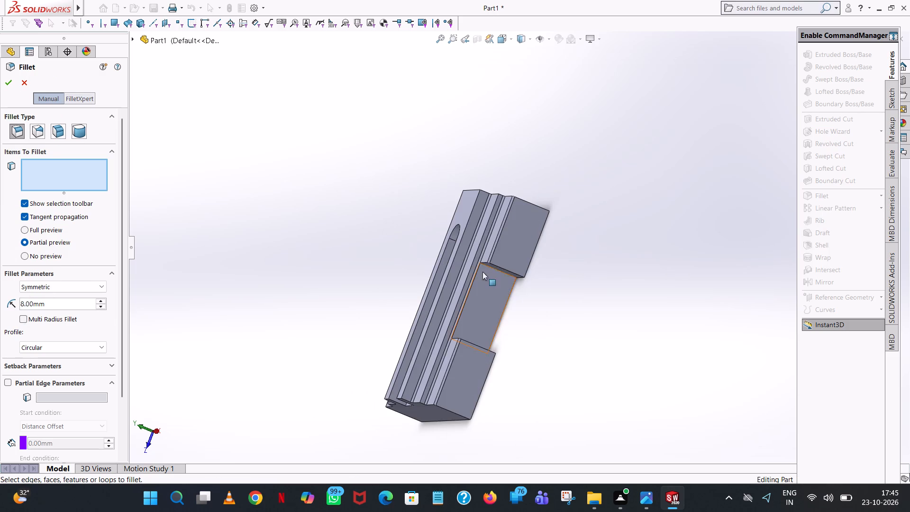
{"action": "scroll", "coordinate": [496, 235], "scroll_direction": "down", "scroll_amount": 7}
{"action": "middle_click_drag", "start_coordinate": [516, 440], "coordinate": [541, 381]}
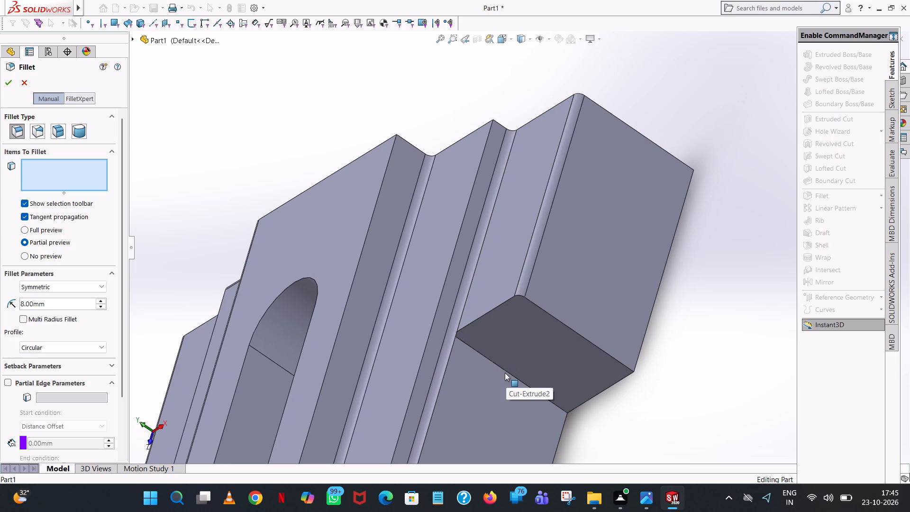
{"action": "left_click", "coordinate": [504, 371]}
{"action": "scroll", "coordinate": [504, 371], "scroll_direction": "up", "scroll_amount": 5}
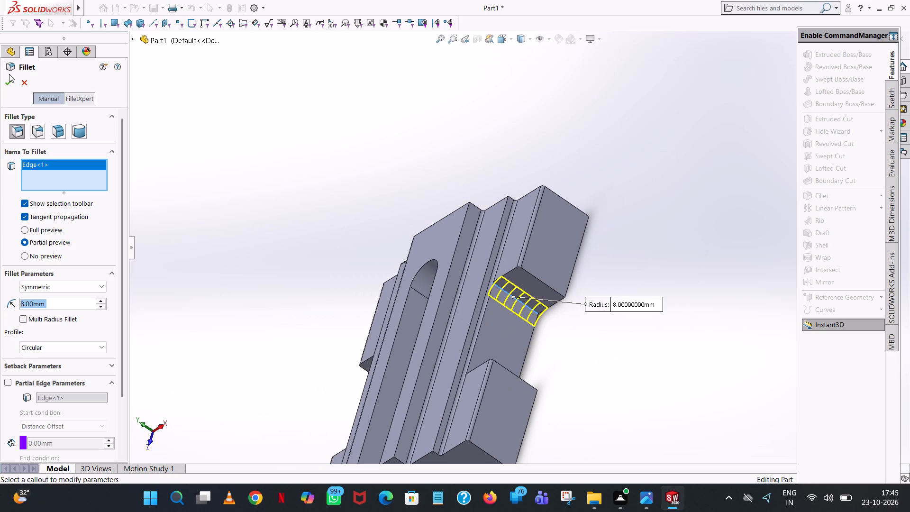
{"action": "left_click", "coordinate": [9, 87]}
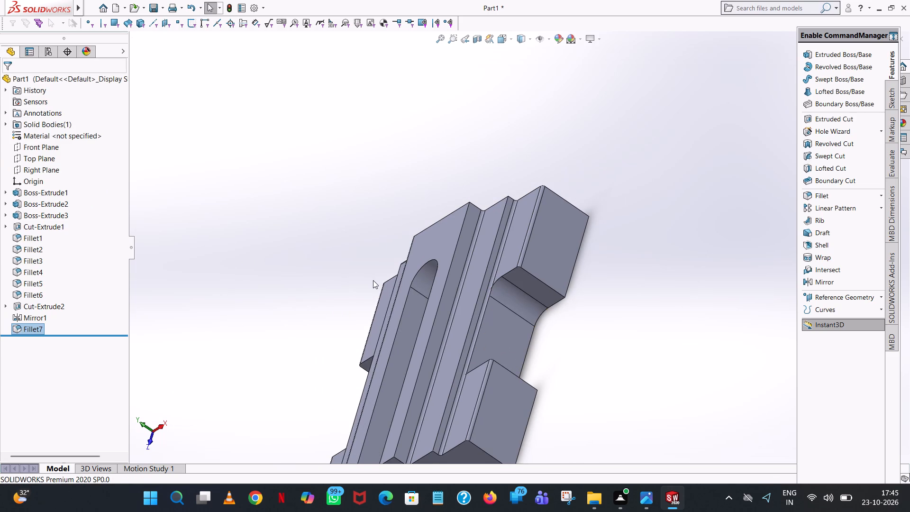
Fillet the inner vertical edge at the +Z end of the +X side cut with an 8 mm radius.
{"action": "middle_click_drag", "start_coordinate": [374, 281], "coordinate": [410, 317]}
{"action": "scroll", "coordinate": [681, 366], "scroll_direction": "up", "scroll_amount": 6}
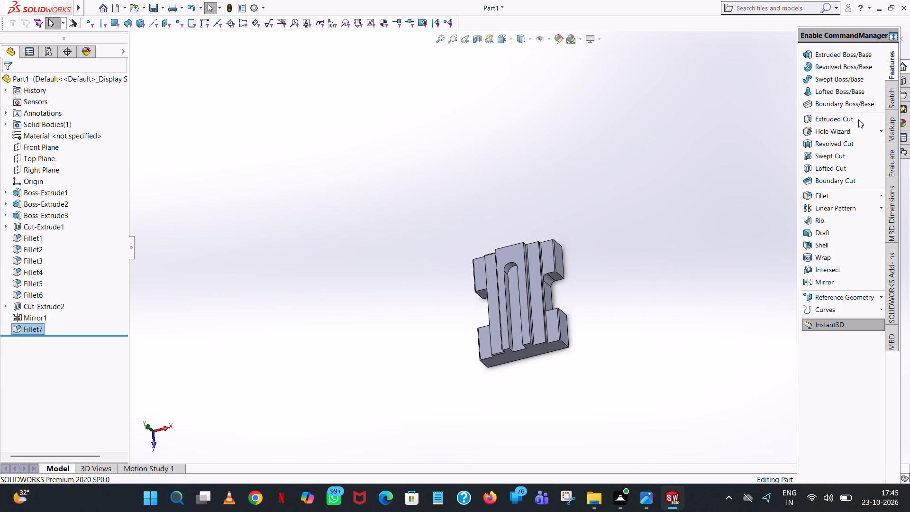
{"action": "left_click", "coordinate": [818, 193]}
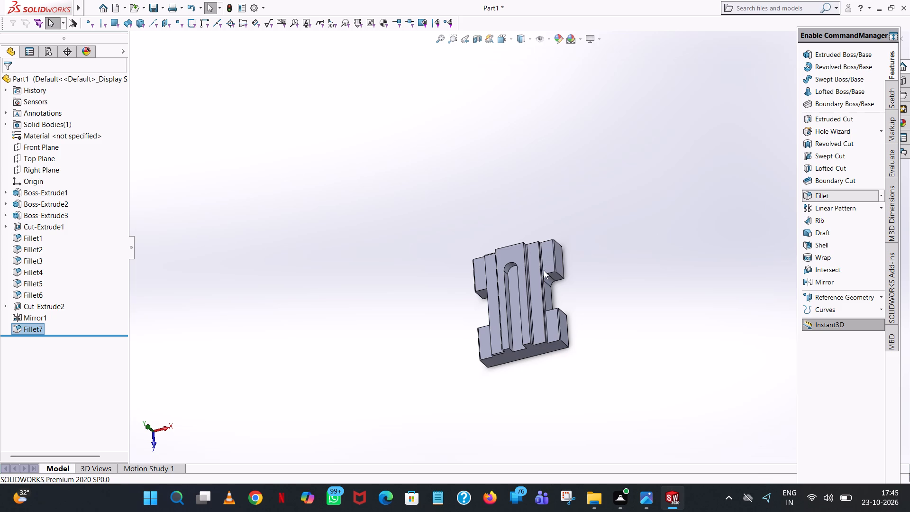
{"action": "middle_click_drag", "start_coordinate": [561, 295], "coordinate": [571, 343]}
{"action": "scroll", "coordinate": [555, 289], "scroll_direction": "down", "scroll_amount": 8}
{"action": "middle_click_drag", "start_coordinate": [556, 293], "coordinate": [567, 342]}
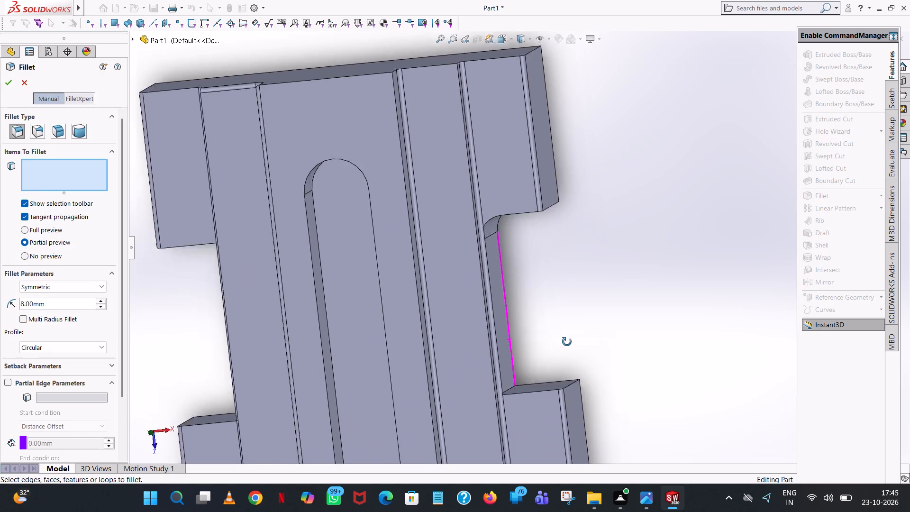
{"action": "middle_click_drag", "start_coordinate": [567, 342], "coordinate": [547, 403]}
{"action": "scroll", "coordinate": [567, 342], "scroll_direction": "down", "scroll_amount": 1}
{"action": "scroll", "coordinate": [547, 403], "scroll_direction": "up", "scroll_amount": 1}
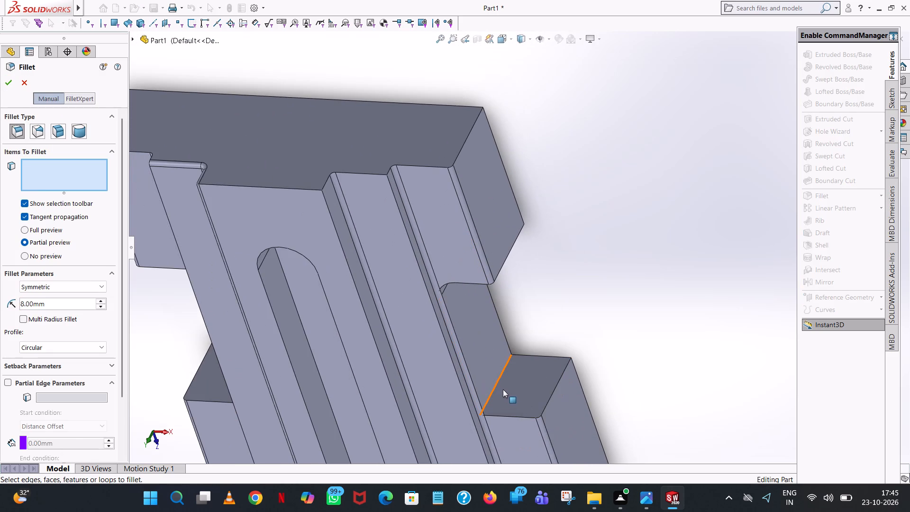
{"action": "left_click", "coordinate": [496, 384]}
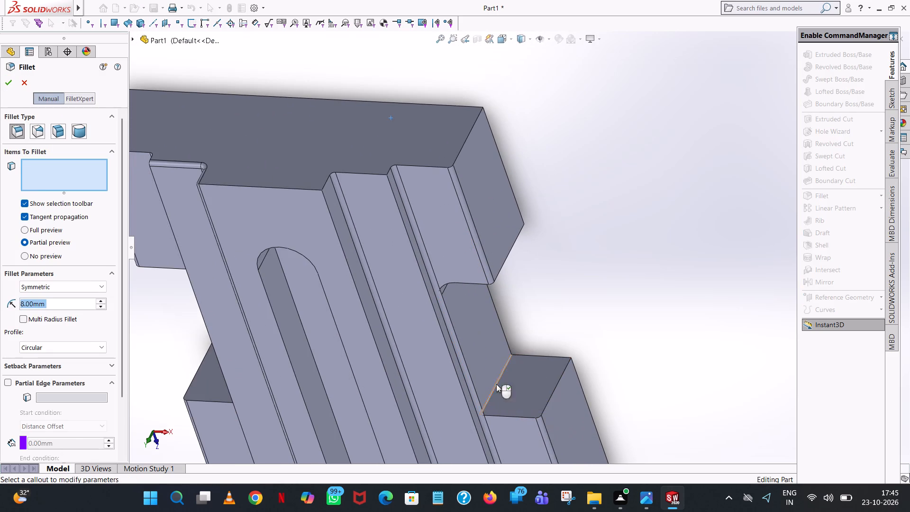
{"action": "left_click", "coordinate": [7, 79]}
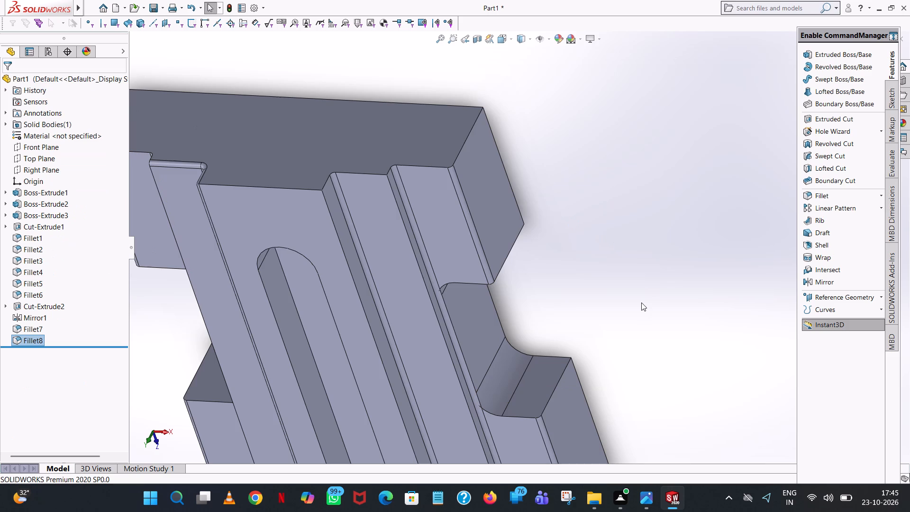
Fillet the inner vertical edge at the +Z end of the mirrored -X side cut with an 8 mm radius.
{"action": "middle_click_drag", "start_coordinate": [590, 289], "coordinate": [640, 219]}
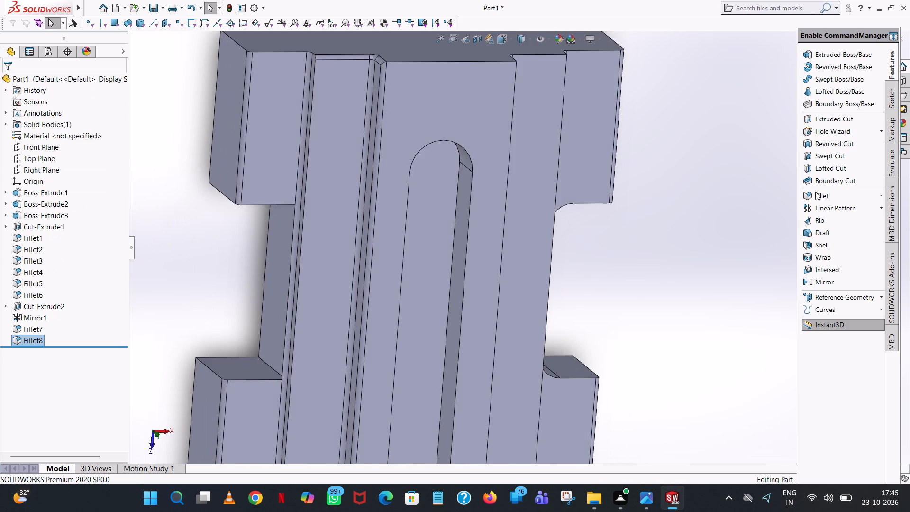
{"action": "left_click", "coordinate": [815, 200]}
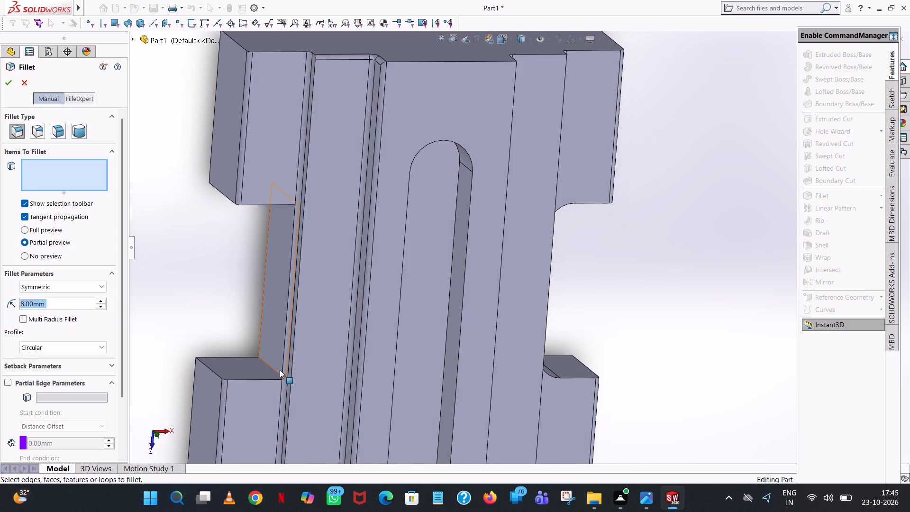
{"action": "left_click", "coordinate": [274, 369]}
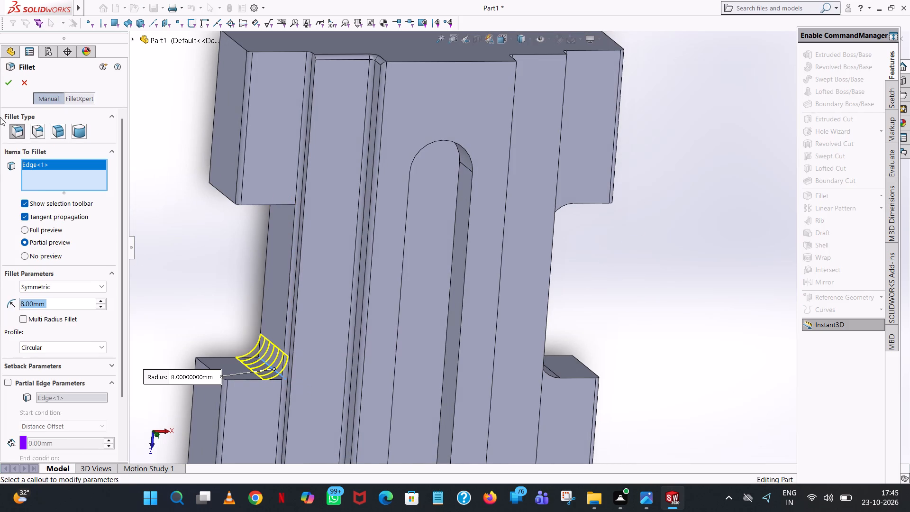
{"action": "left_click", "coordinate": [8, 87]}
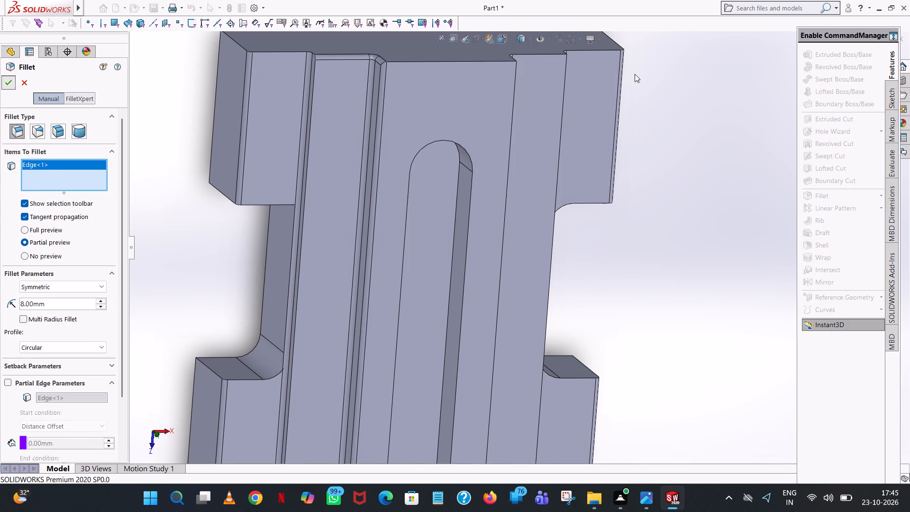
Fillet the inner vertical edge at the -Z end of the mirrored -X side cut with an 8 mm radius.
{"action": "left_click", "coordinate": [830, 191]}
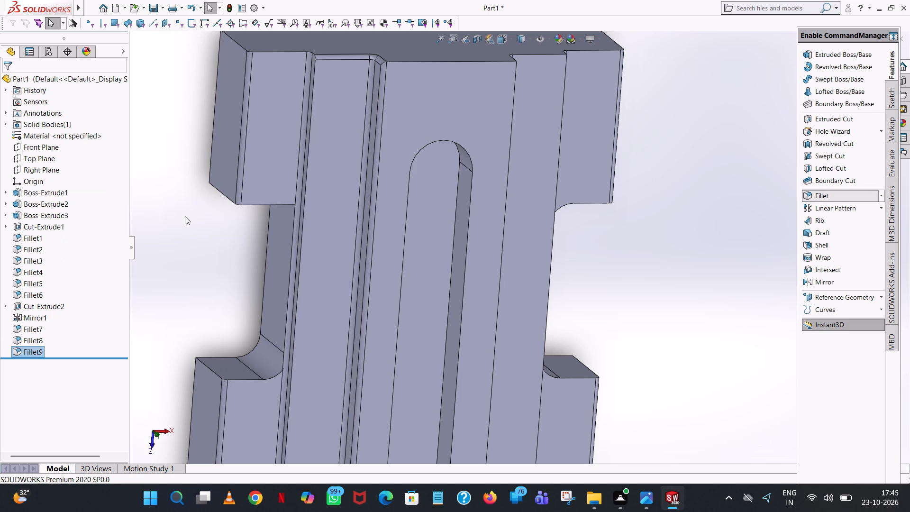
{"action": "middle_click_drag", "start_coordinate": [309, 247], "coordinate": [303, 146]}
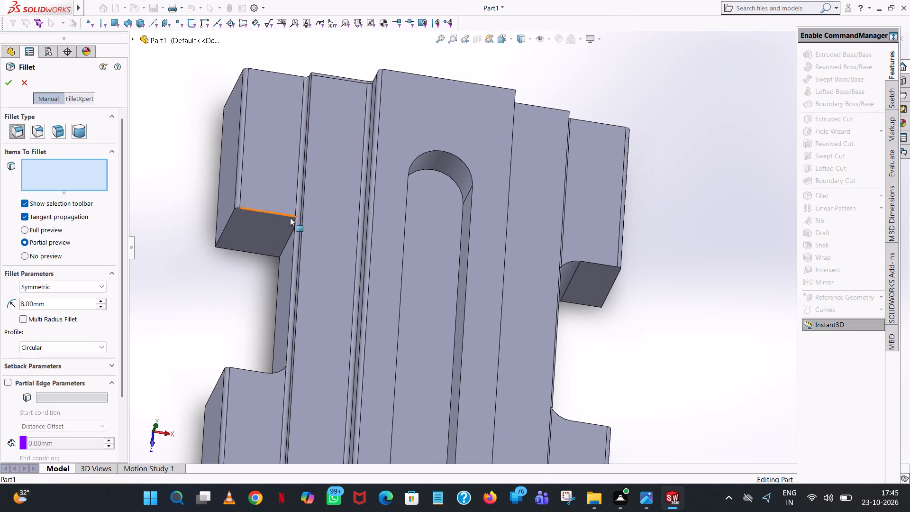
{"action": "left_click", "coordinate": [285, 244]}
{"action": "left_click", "coordinate": [9, 84]}
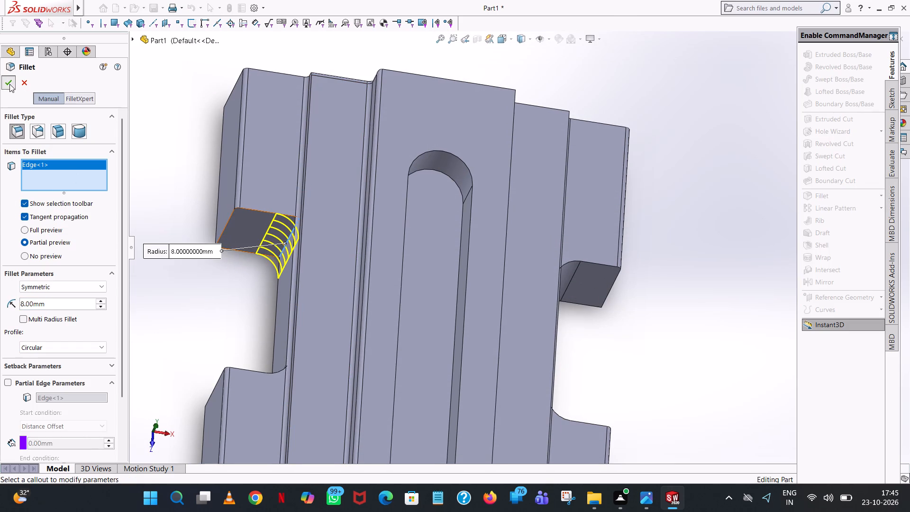
{"action": "left_click", "coordinate": [646, 307]}
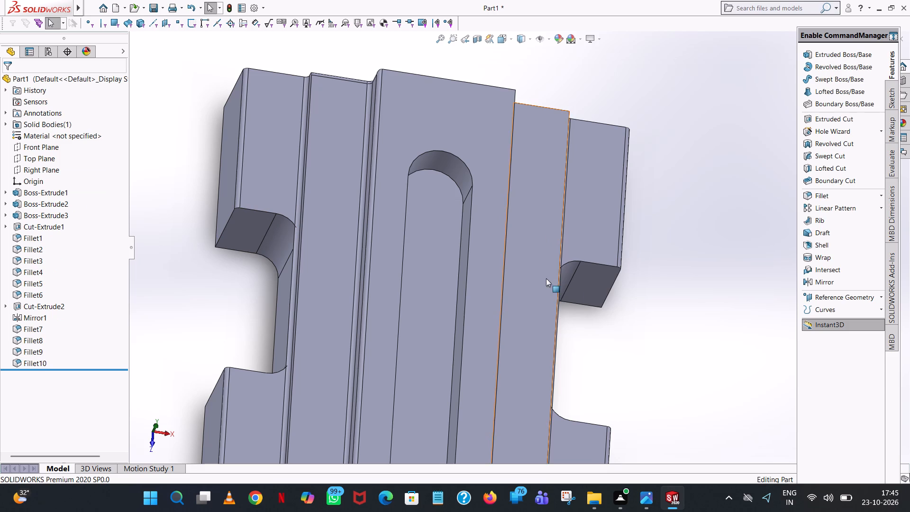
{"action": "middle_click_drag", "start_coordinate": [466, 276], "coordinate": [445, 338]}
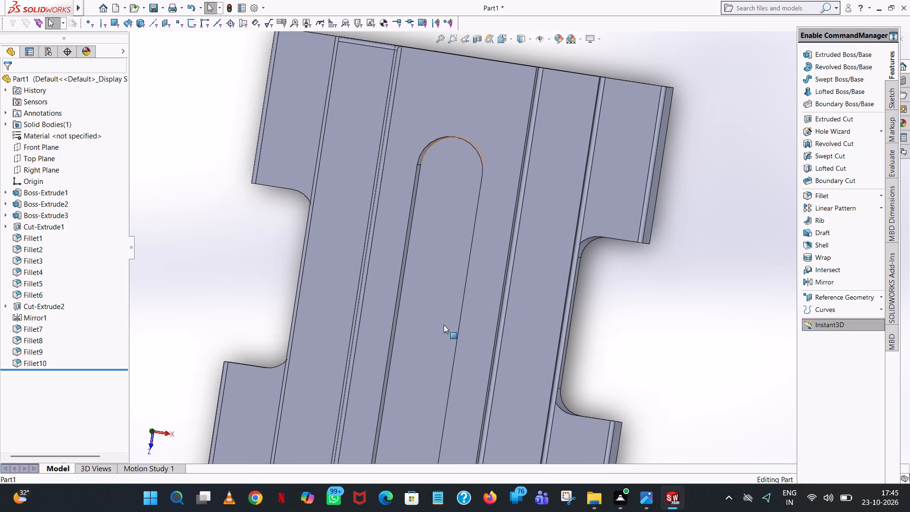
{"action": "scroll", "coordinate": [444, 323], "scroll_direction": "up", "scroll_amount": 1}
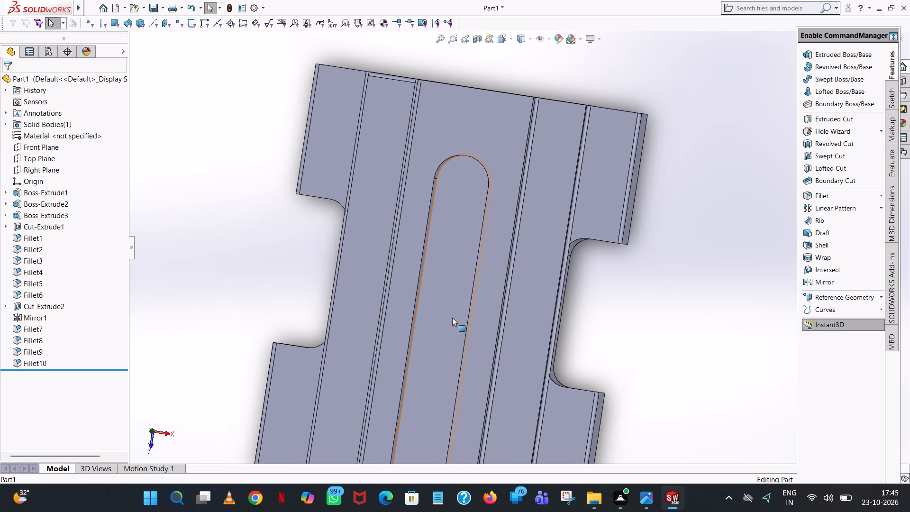
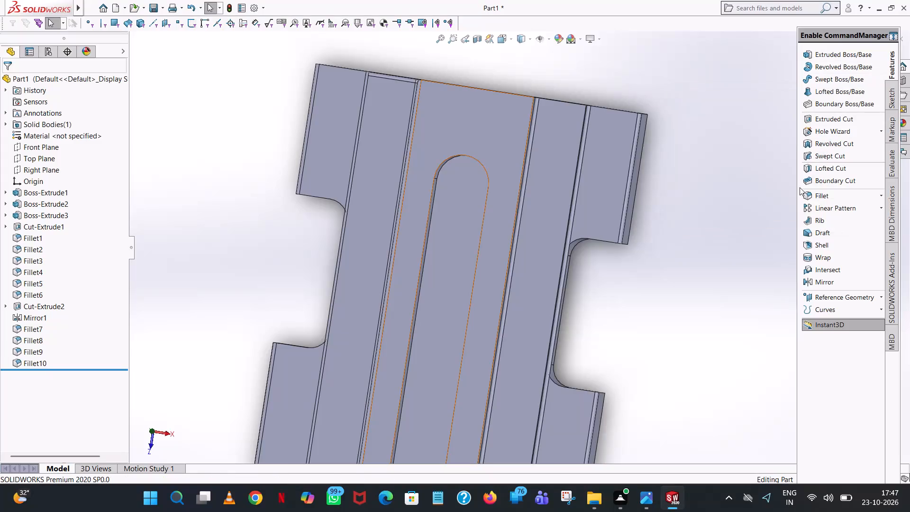
Start an extruded-cut sketch on the +X, -Z ledge's top face and draw a 10 mm line inward from its -Z edge midpoint.
{"action": "scroll", "coordinate": [643, 318], "scroll_direction": "up", "scroll_amount": 3}
{"action": "scroll", "coordinate": [593, 304], "scroll_direction": "down", "scroll_amount": 1}
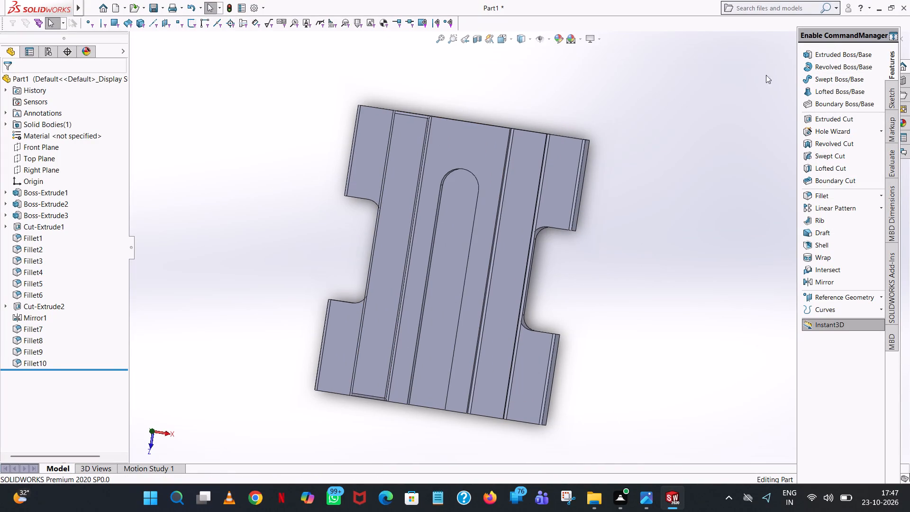
{"action": "left_click", "coordinate": [848, 121]}
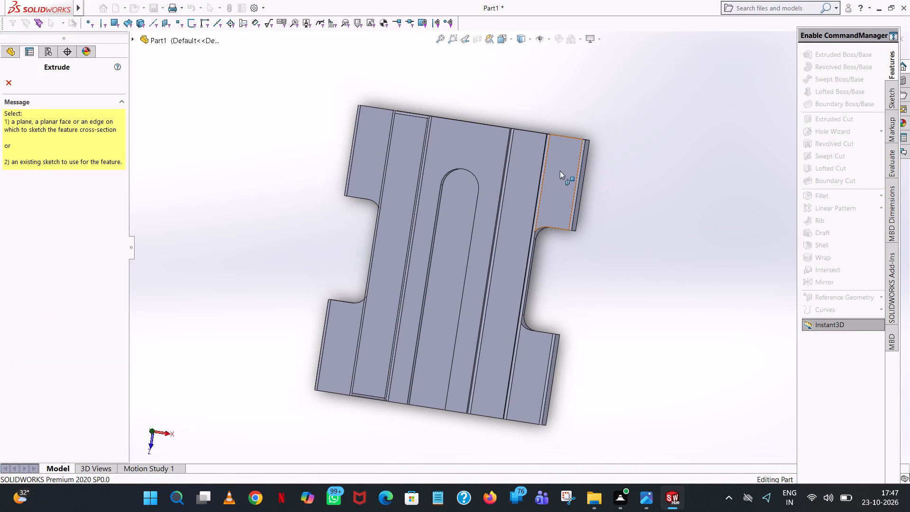
{"action": "left_click", "coordinate": [560, 170]}
{"action": "left_click", "coordinate": [509, 43]}
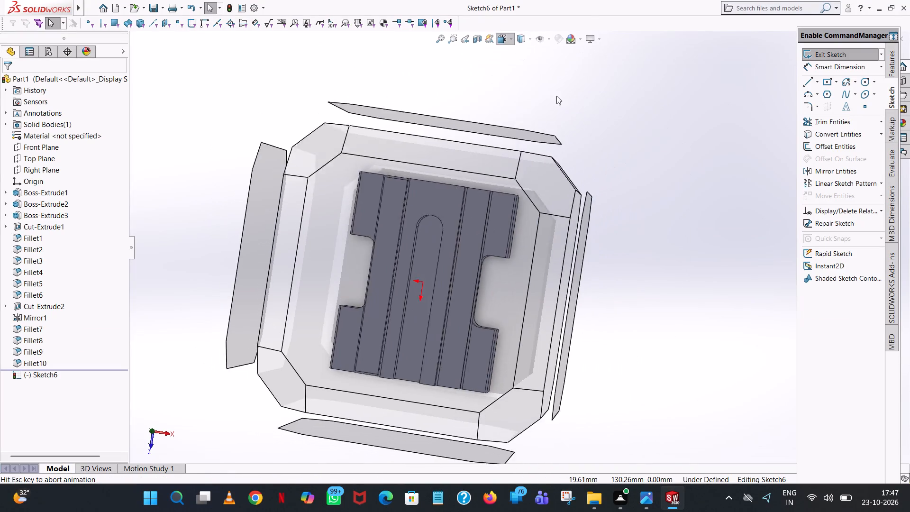
{"action": "left_click", "coordinate": [555, 92]}
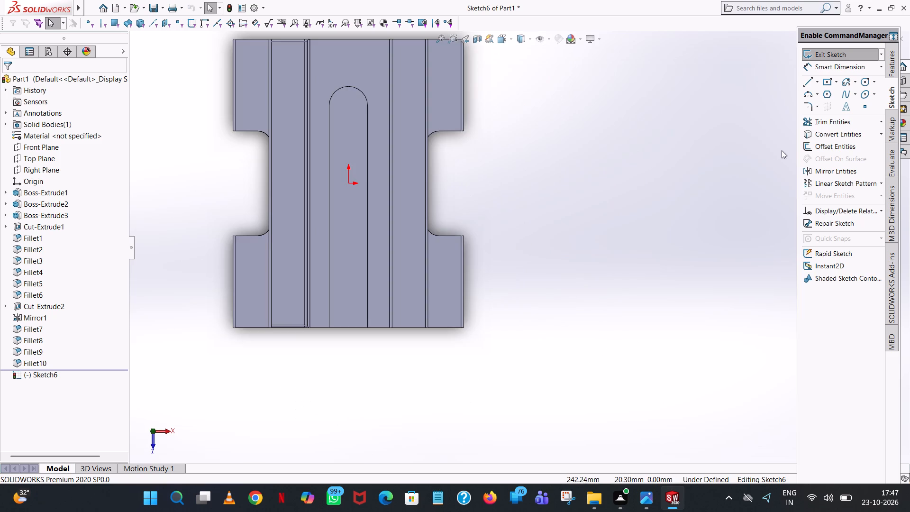
{"action": "scroll", "coordinate": [477, 129], "scroll_direction": "up", "scroll_amount": 1}
{"action": "scroll", "coordinate": [454, 69], "scroll_direction": "up", "scroll_amount": 2}
{"action": "scroll", "coordinate": [484, 113], "scroll_direction": "down", "scroll_amount": 4}
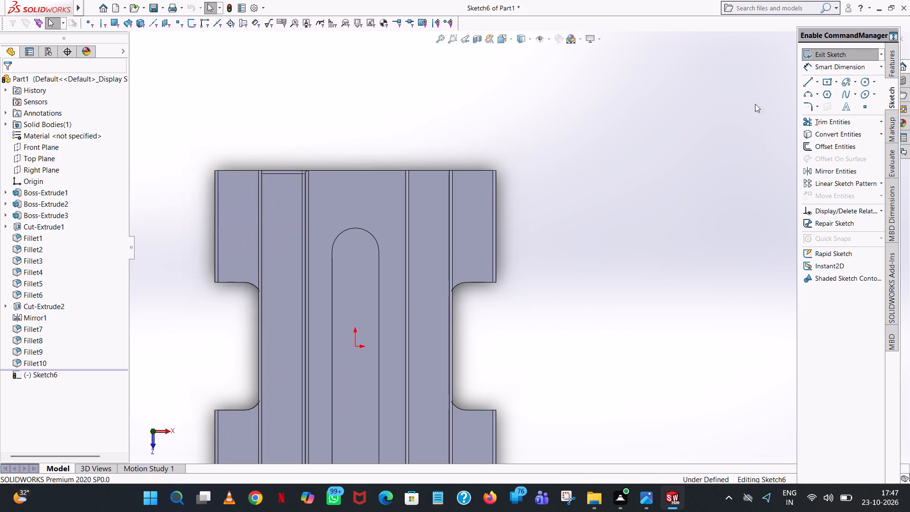
{"action": "left_click", "coordinate": [805, 83]}
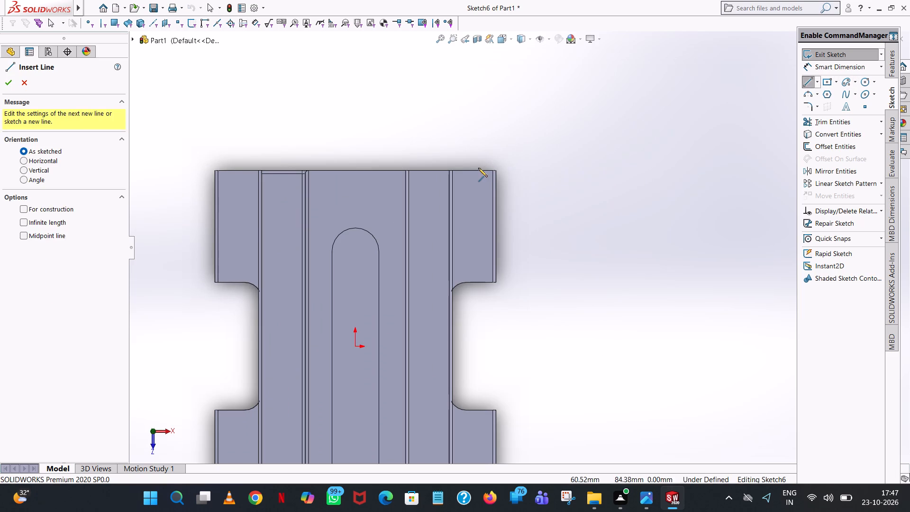
{"action": "left_click", "coordinate": [471, 169]}
{"action": "left_click", "coordinate": [473, 199]}
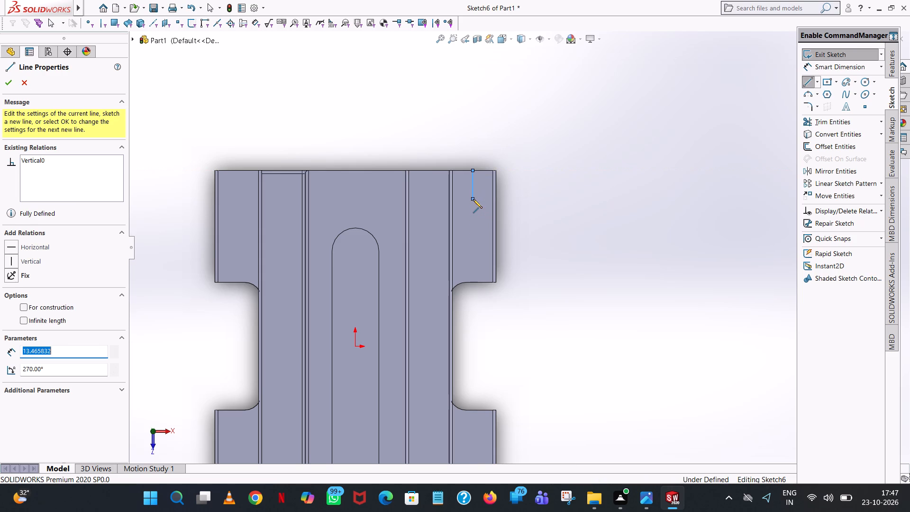
{"action": "type", "text": "10"}
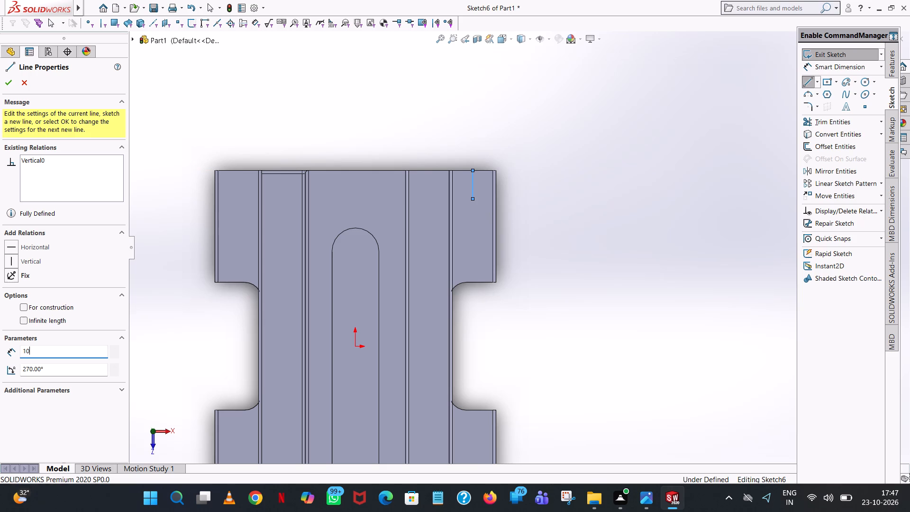
{"action": "key", "text": "Return"}
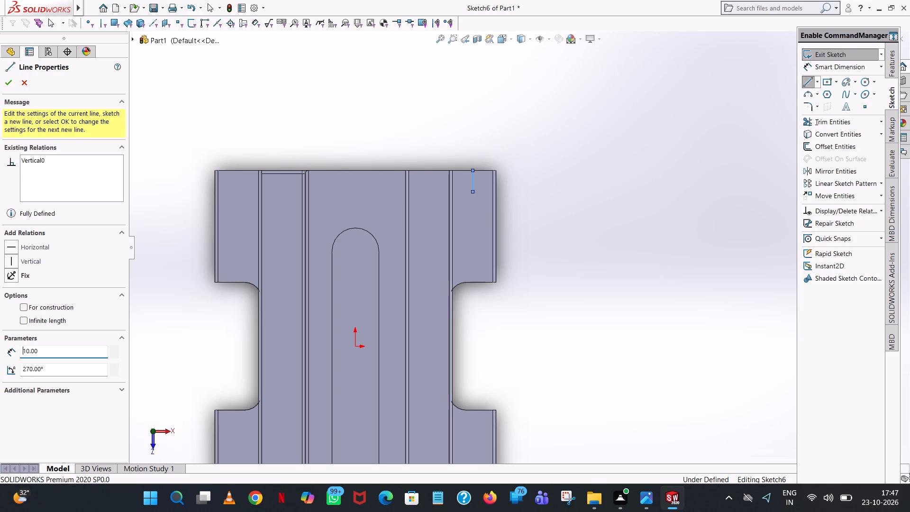
{"action": "right_click", "coordinate": [473, 199]}
{"action": "left_click", "coordinate": [503, 204]}
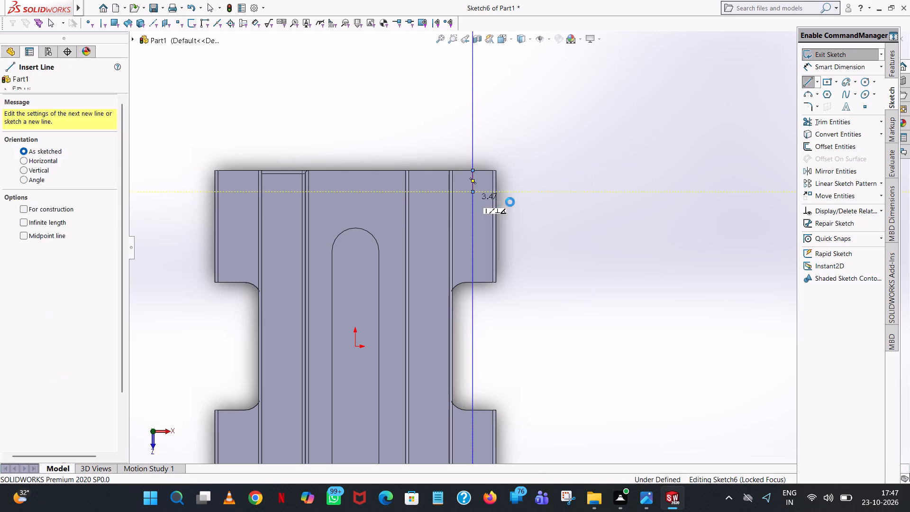
Sketch a circle of 6 mm radius centred on the inner end of the 10 mm line.
{"action": "left_click", "coordinate": [865, 81]}
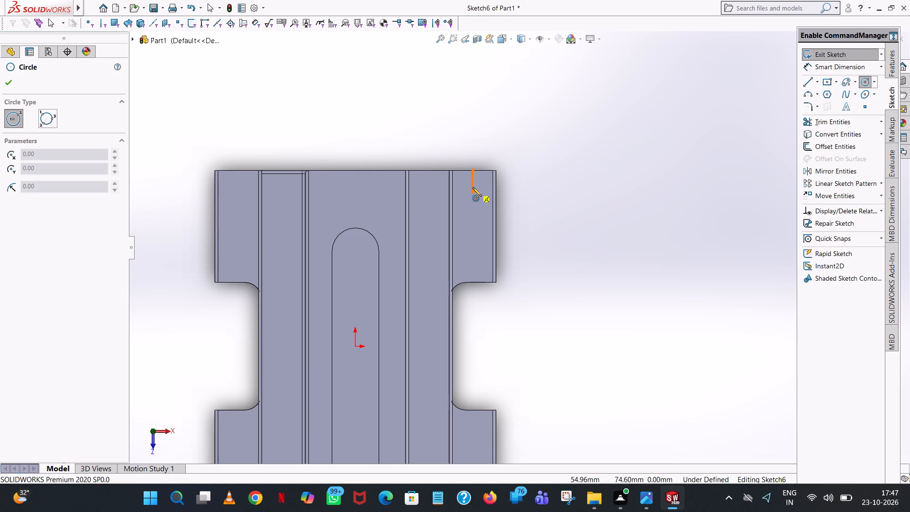
{"action": "left_click", "coordinate": [473, 192]}
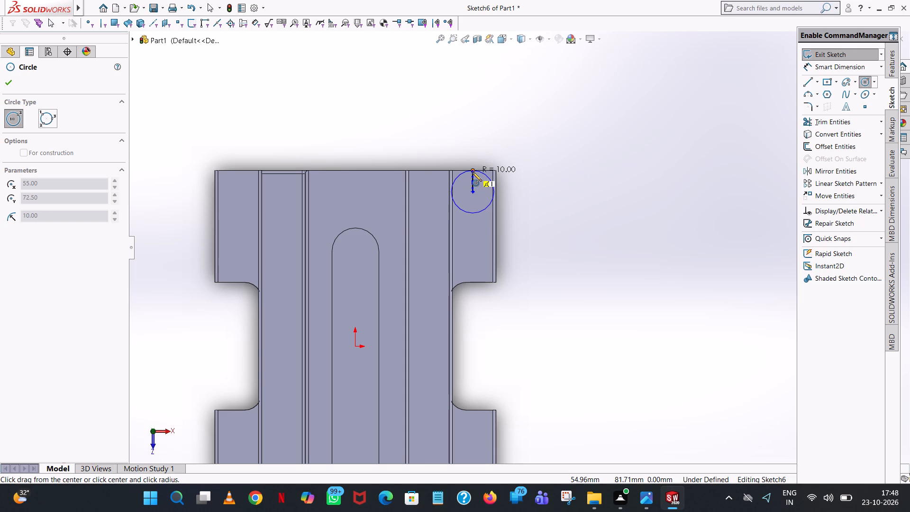
{"action": "scroll", "coordinate": [473, 171], "scroll_direction": "down", "scroll_amount": 7}
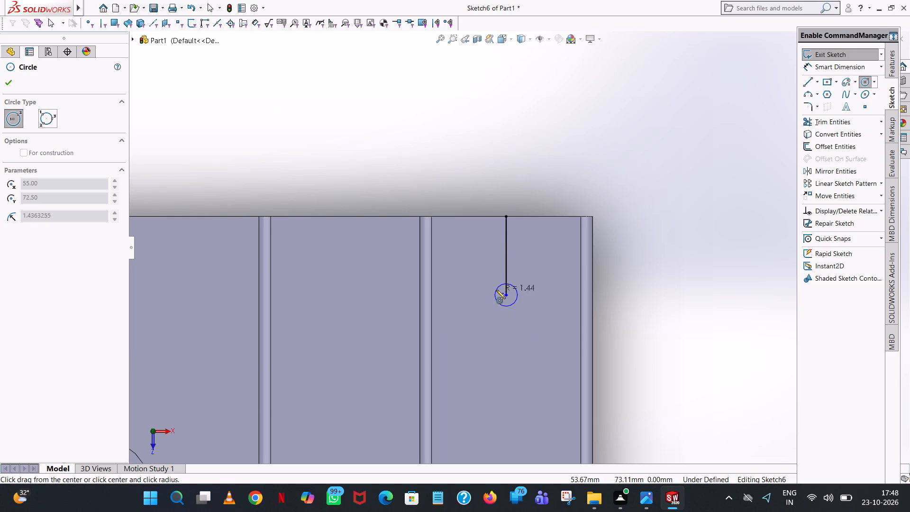
{"action": "left_click", "coordinate": [505, 249]}
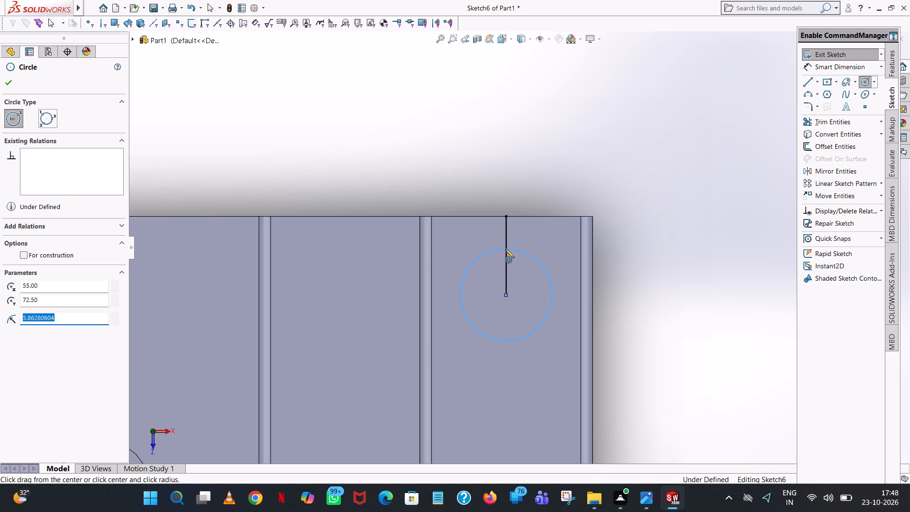
{"action": "key", "text": "6"}
{"action": "key", "text": "Return"}
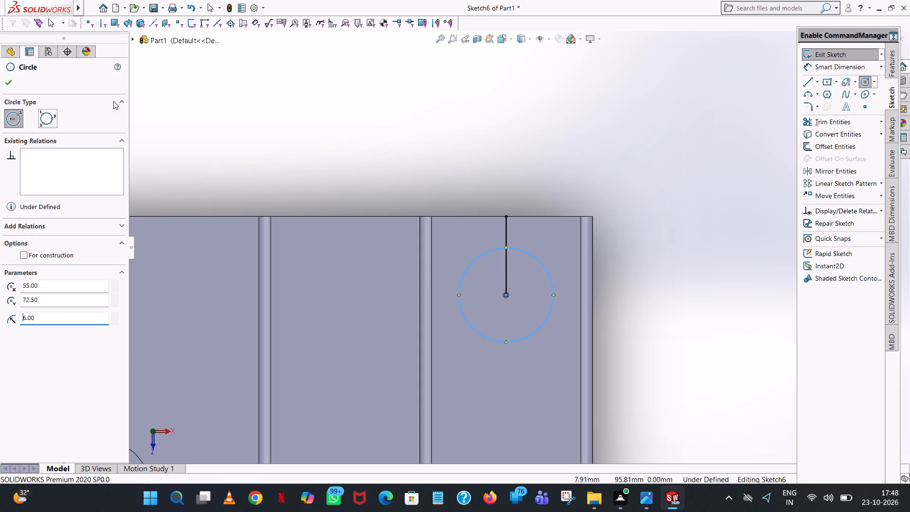
{"action": "left_click", "coordinate": [4, 82]}
{"action": "left_click", "coordinate": [731, 178]}
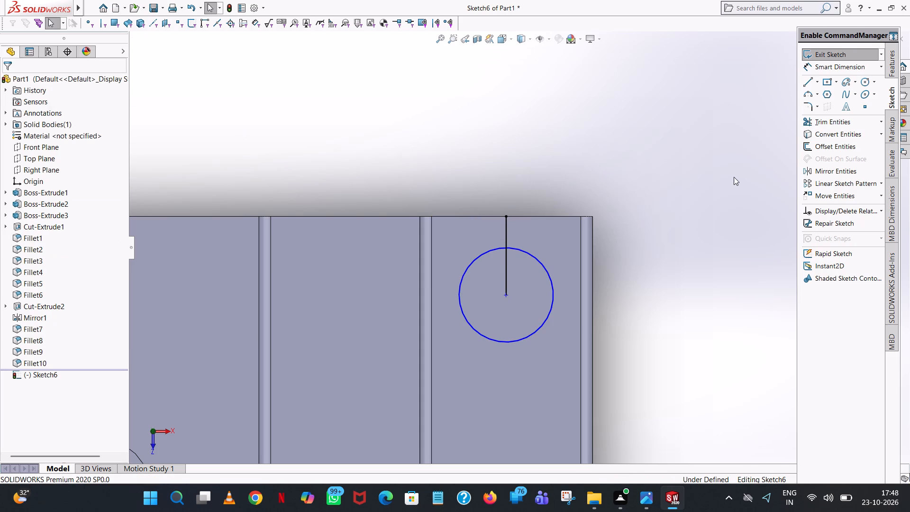
Trim away both segments of the 10 mm locating line, leaving only the circle in the sketch.
{"action": "left_click", "coordinate": [847, 124]}
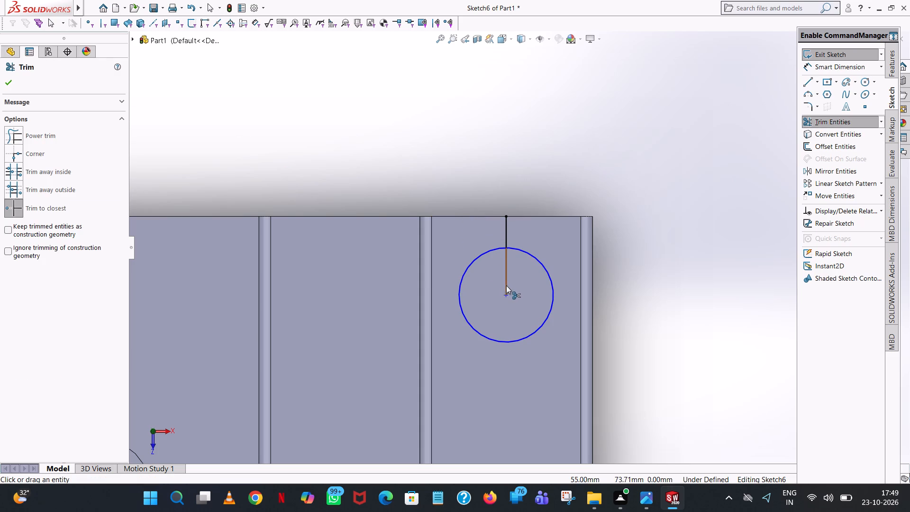
{"action": "left_click", "coordinate": [507, 285]}
{"action": "left_click", "coordinate": [506, 230]}
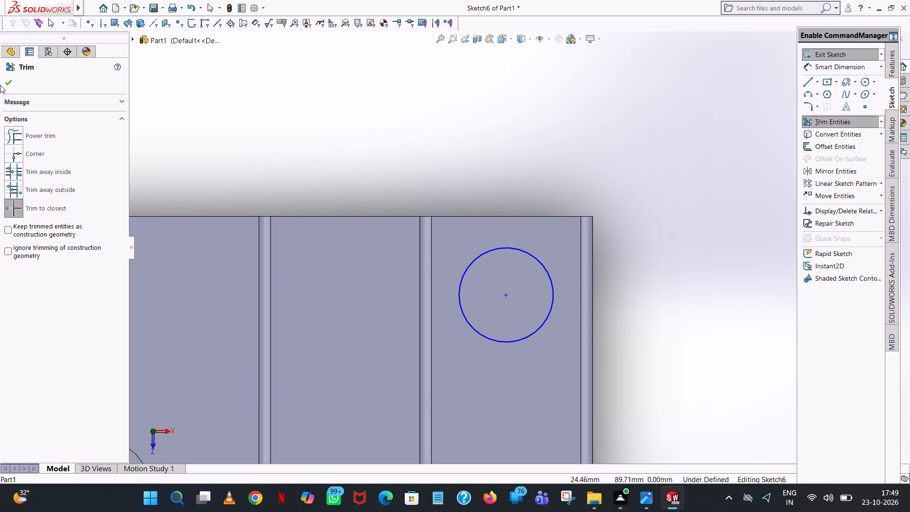
{"action": "left_click", "coordinate": [12, 83]}
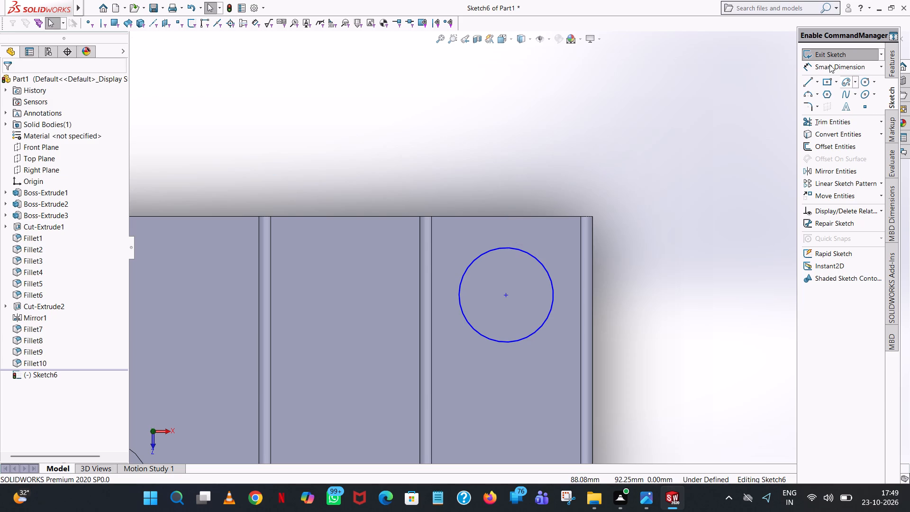
Dimension the circle's diameter at 12 mm.
{"action": "left_click", "coordinate": [829, 64]}
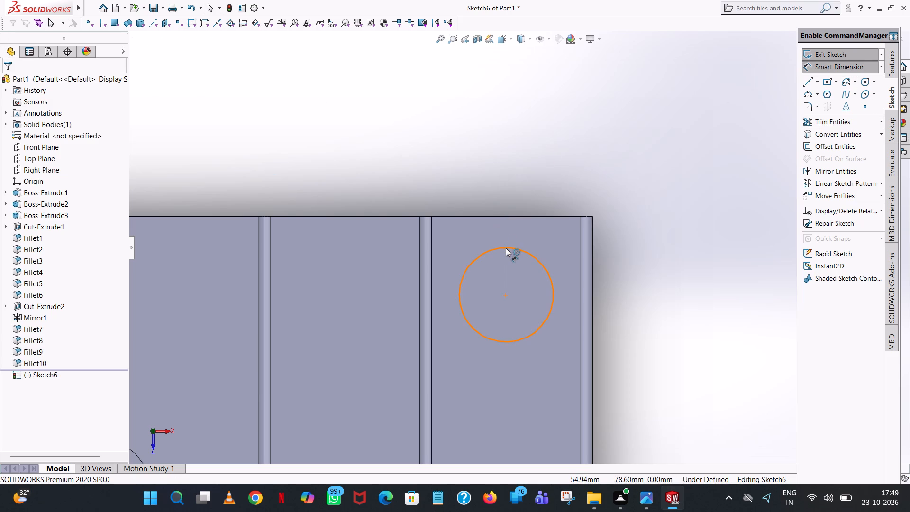
{"action": "left_click", "coordinate": [505, 249]}
{"action": "left_click", "coordinate": [707, 309]}
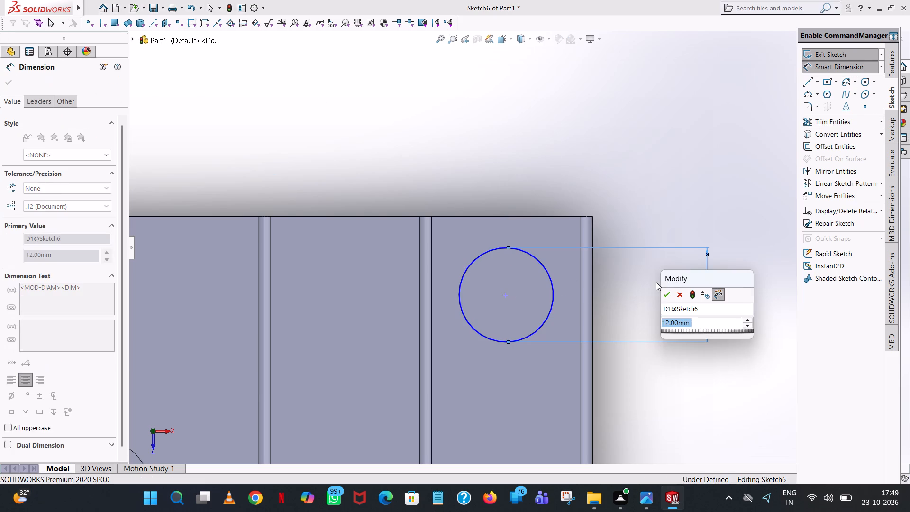
{"action": "left_click", "coordinate": [666, 298]}
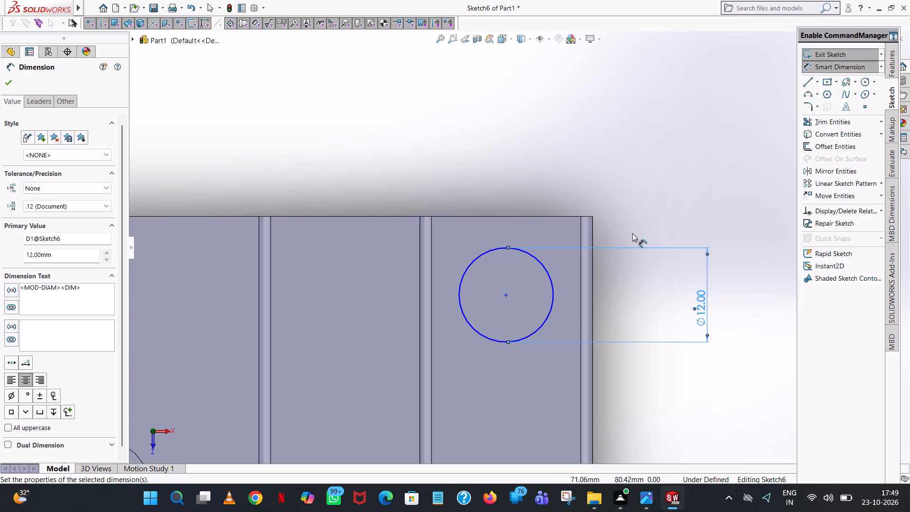
Dimension the circle's centre from the origin at 72.50 mm along Z and 55 mm along X.
{"action": "scroll", "coordinate": [631, 229], "scroll_direction": "up", "scroll_amount": 8}
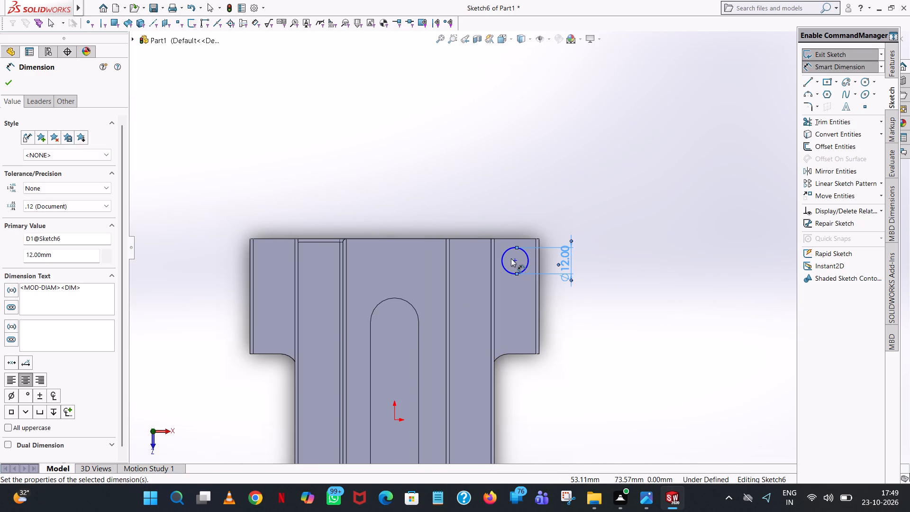
{"action": "left_click", "coordinate": [513, 261]}
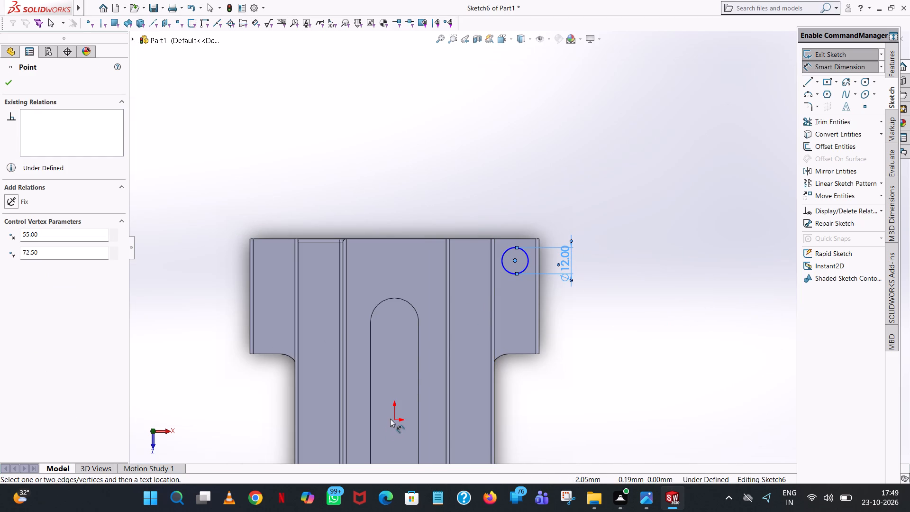
{"action": "left_click", "coordinate": [397, 421]}
{"action": "left_click", "coordinate": [676, 392]}
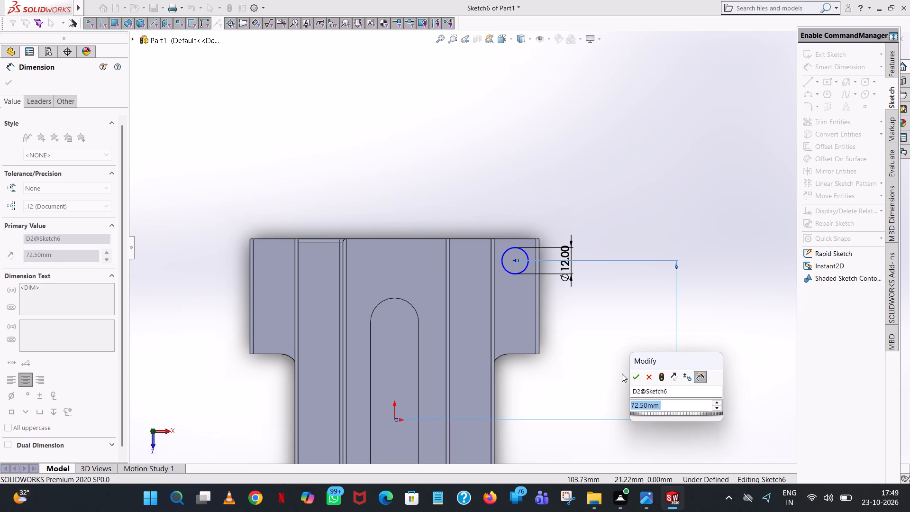
{"action": "left_click", "coordinate": [634, 378]}
{"action": "left_click", "coordinate": [600, 367]}
{"action": "left_click", "coordinate": [395, 418]}
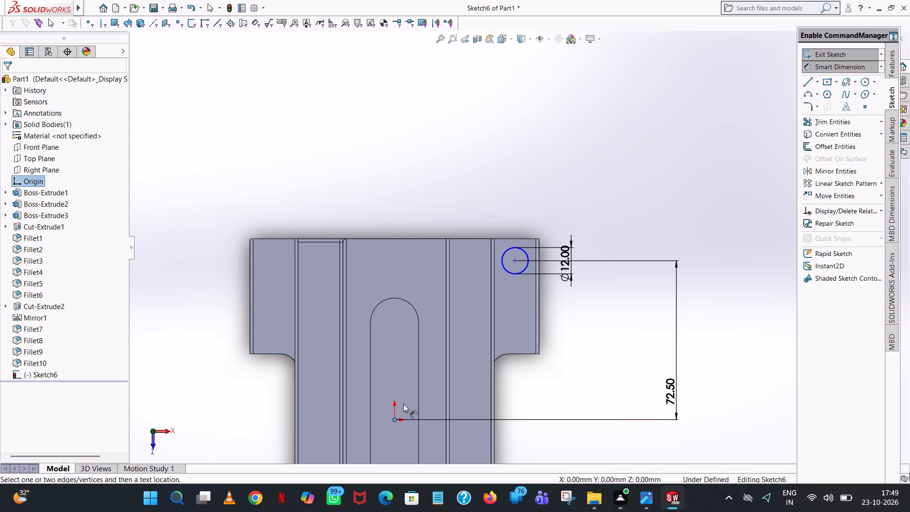
{"action": "left_click", "coordinate": [514, 260]}
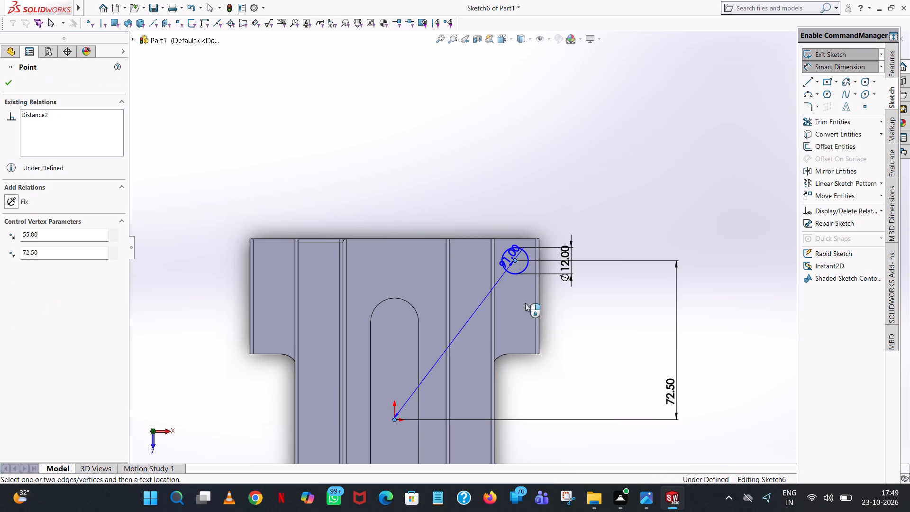
{"action": "left_click", "coordinate": [506, 449]}
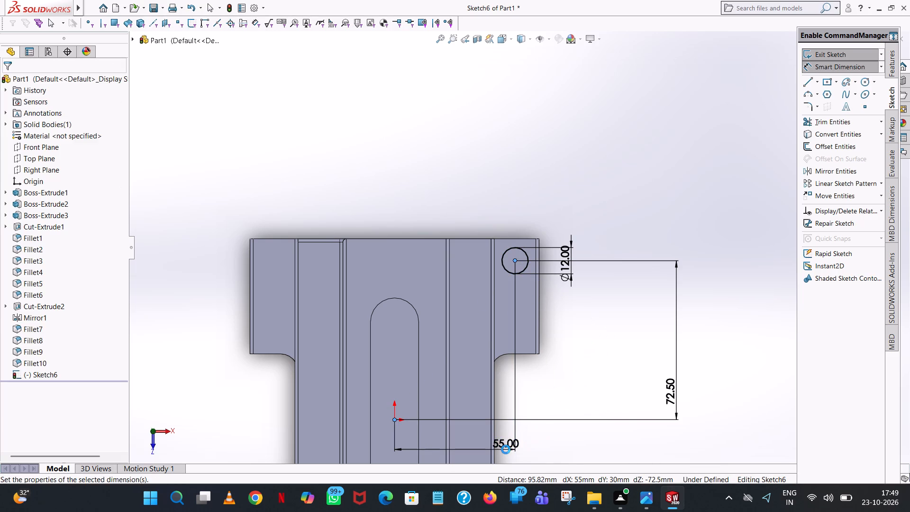
{"action": "left_click", "coordinate": [466, 438]}
{"action": "left_click", "coordinate": [614, 172]}
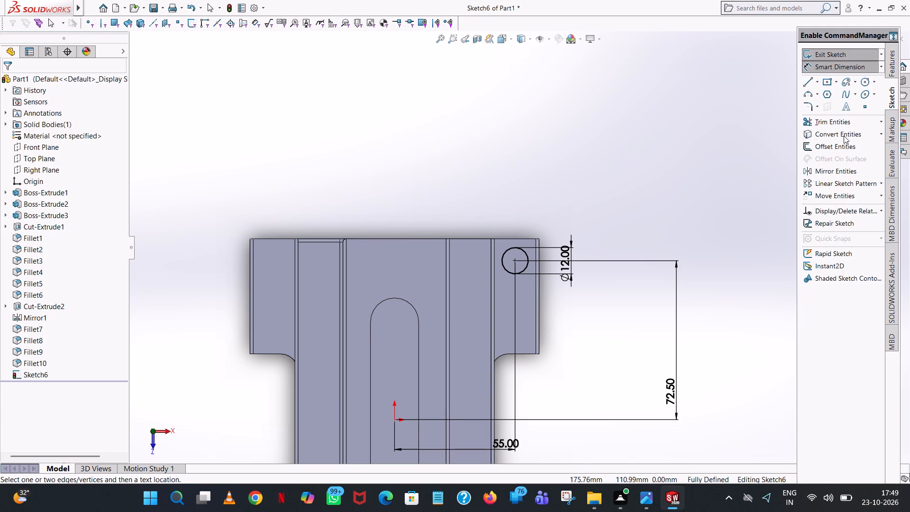
Cut-extrude the 12 mm circle to a blind depth of 8 mm.
{"action": "left_click", "coordinate": [893, 56]}
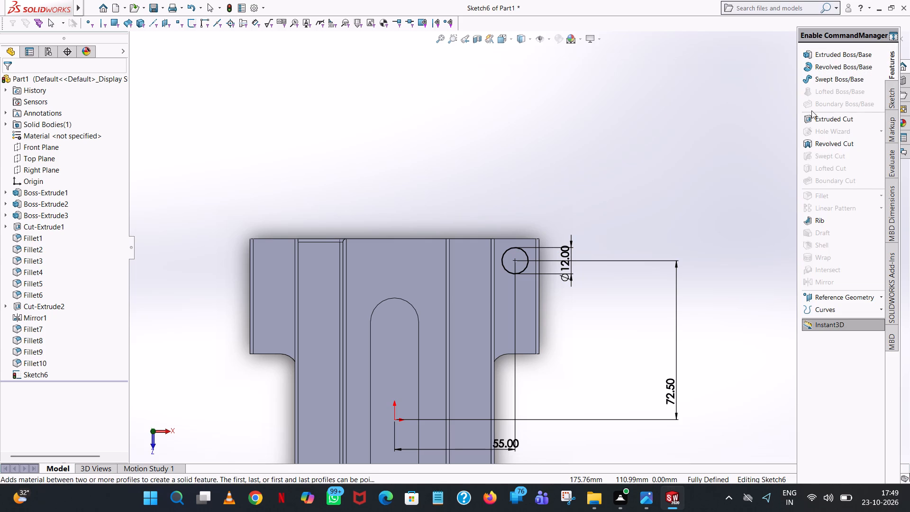
{"action": "left_click", "coordinate": [811, 116]}
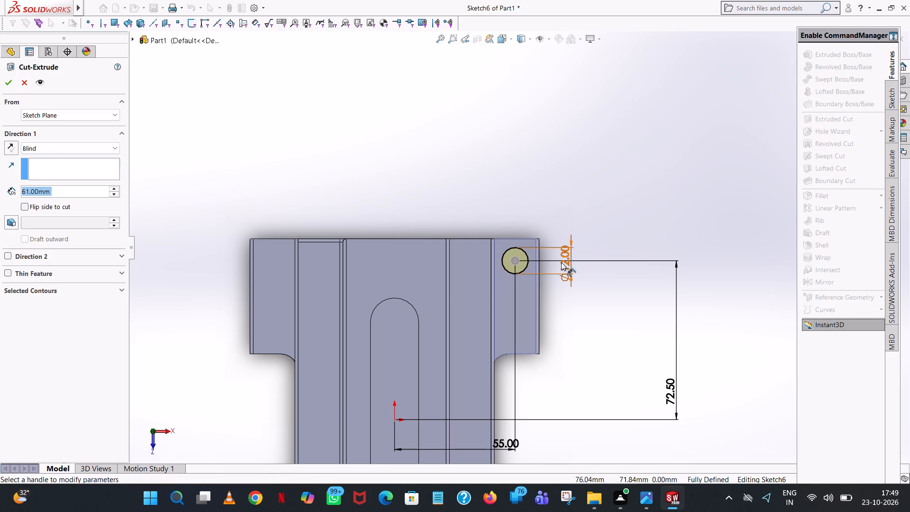
{"action": "middle_click_drag", "start_coordinate": [577, 325], "coordinate": [574, 140]}
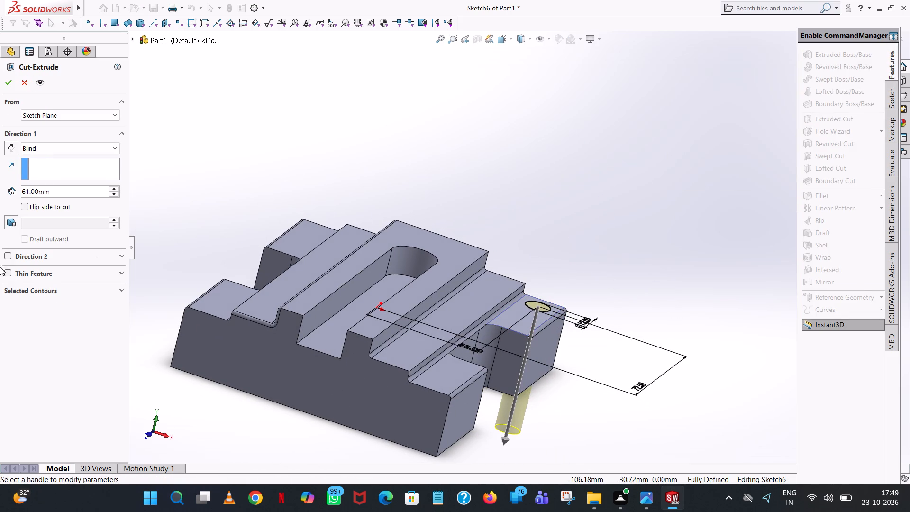
{"action": "double_click", "coordinate": [72, 191]}
{"action": "key", "text": "8"}
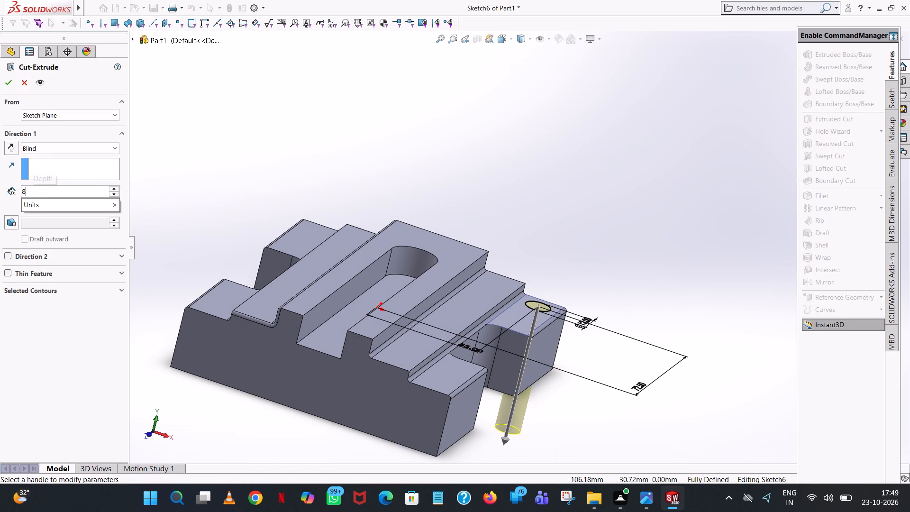
{"action": "key", "text": "Return"}
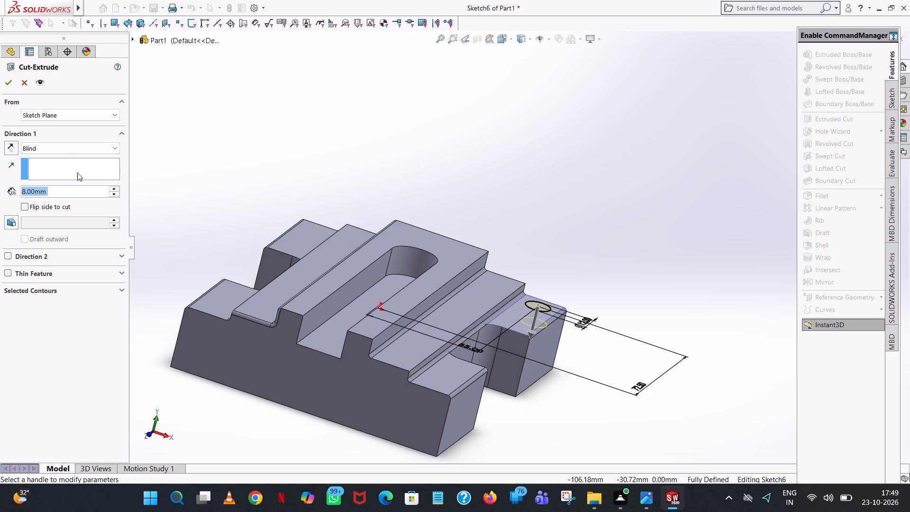
{"action": "left_click", "coordinate": [9, 81]}
{"action": "left_click", "coordinate": [553, 187]}
For a new extruded cut, sketch a circle of 3.5 mm radius on the 12 mm hole's floor, concentric with the hole.
{"action": "middle_click_drag", "start_coordinate": [575, 259], "coordinate": [580, 313]}
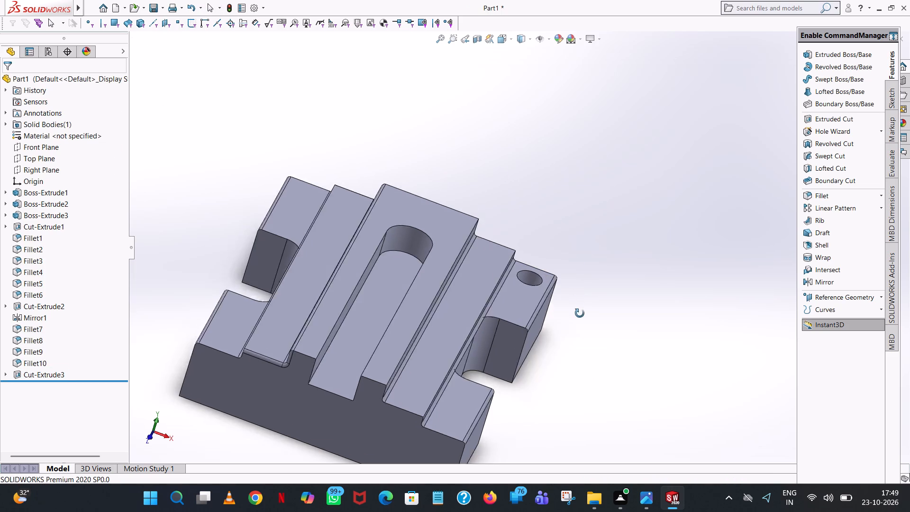
{"action": "middle_click_drag", "start_coordinate": [580, 313], "coordinate": [580, 346]}
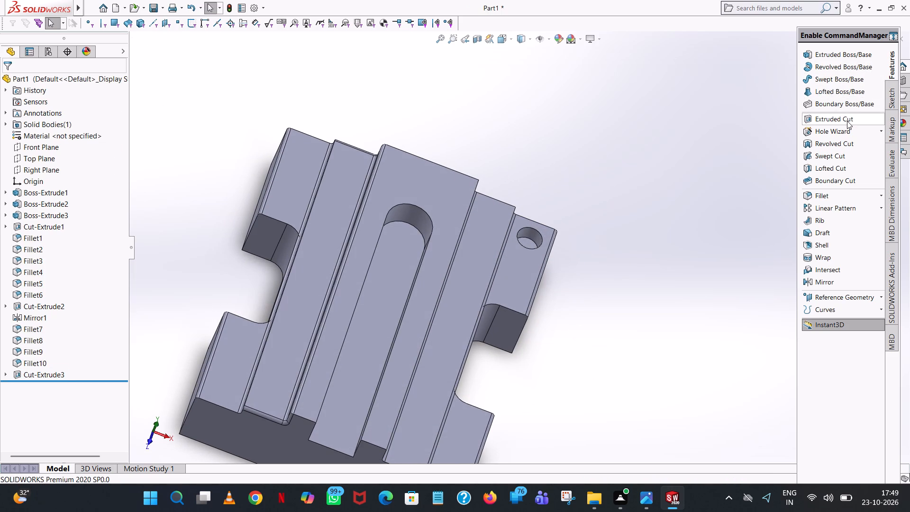
{"action": "left_click", "coordinate": [846, 121]}
{"action": "scroll", "coordinate": [520, 240], "scroll_direction": "down", "scroll_amount": 6}
{"action": "left_click", "coordinate": [547, 228]}
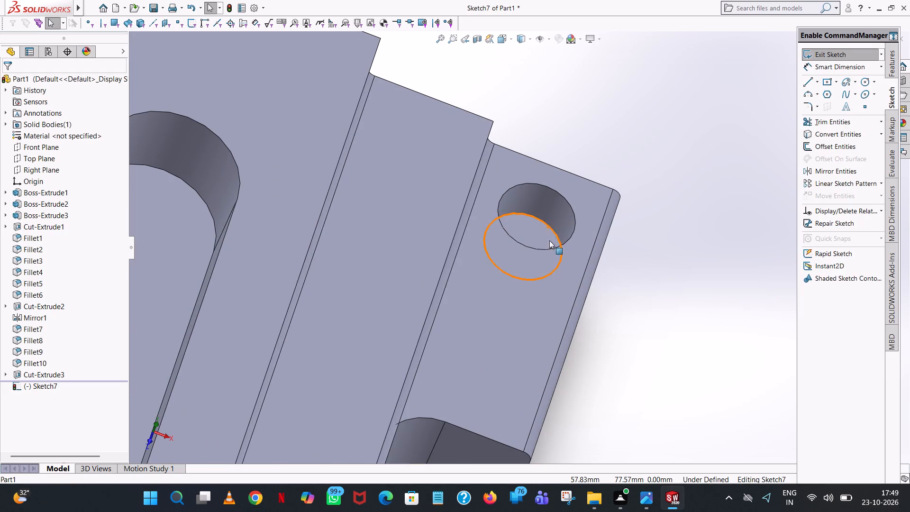
{"action": "middle_click_drag", "start_coordinate": [549, 243], "coordinate": [549, 256]}
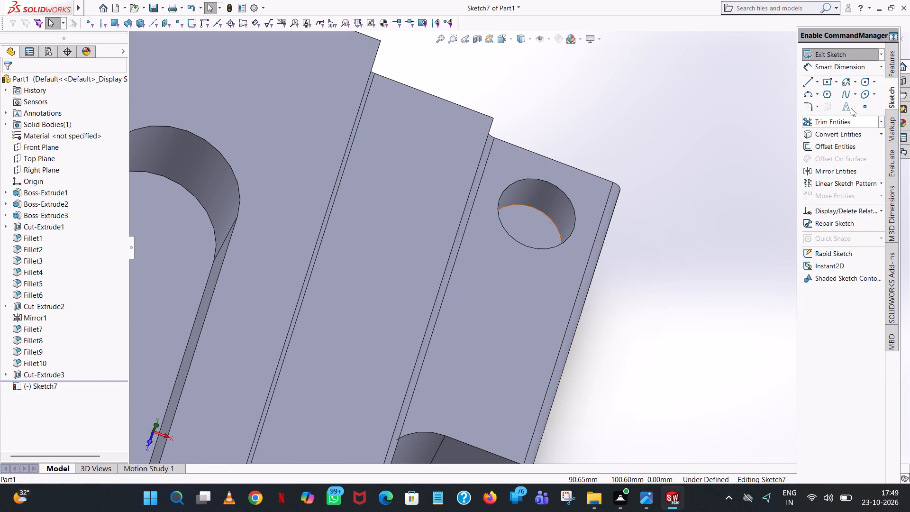
{"action": "left_click", "coordinate": [863, 83]}
{"action": "middle_click_drag", "start_coordinate": [540, 224], "coordinate": [533, 267]}
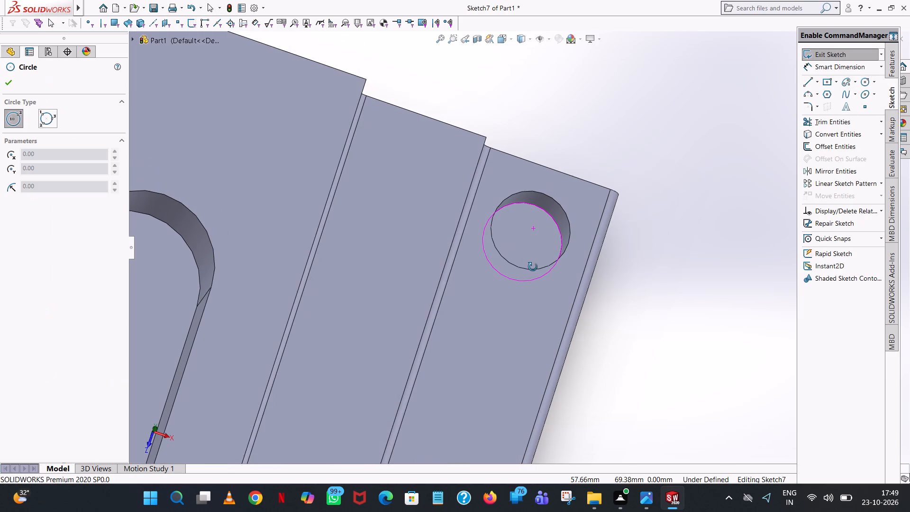
{"action": "middle_click_drag", "start_coordinate": [533, 267], "coordinate": [532, 274]}
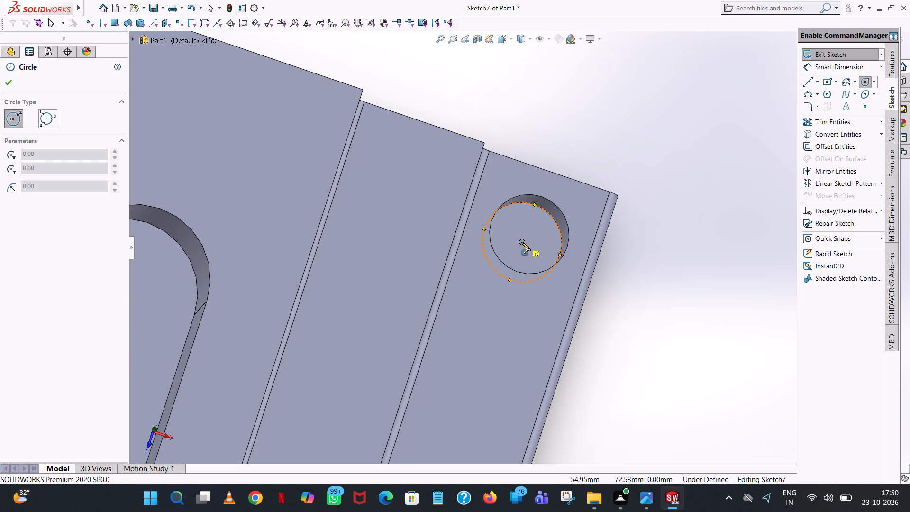
{"action": "left_click", "coordinate": [521, 242]}
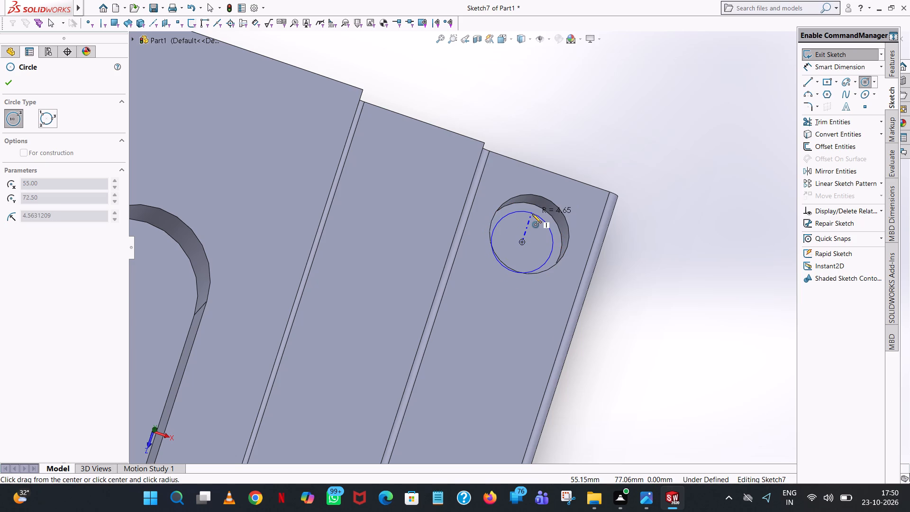
{"action": "left_click", "coordinate": [532, 214]}
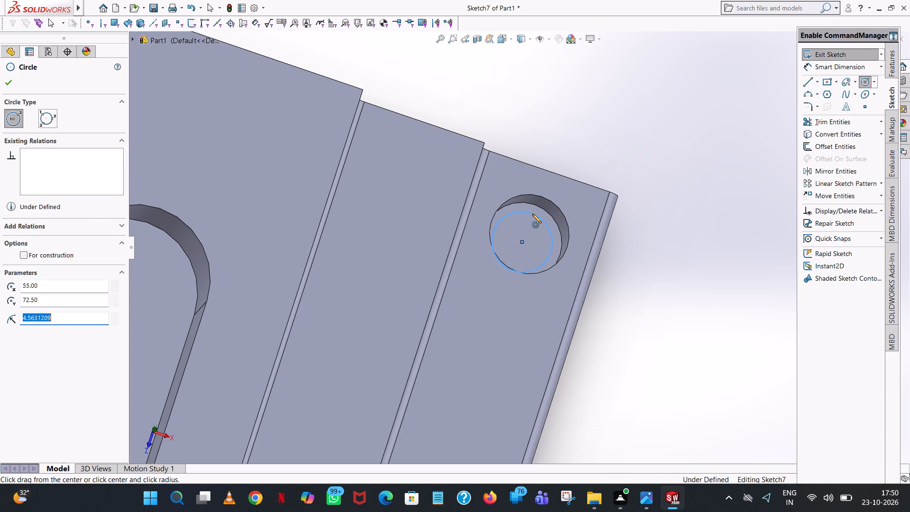
{"action": "type", "text": "3.5"}
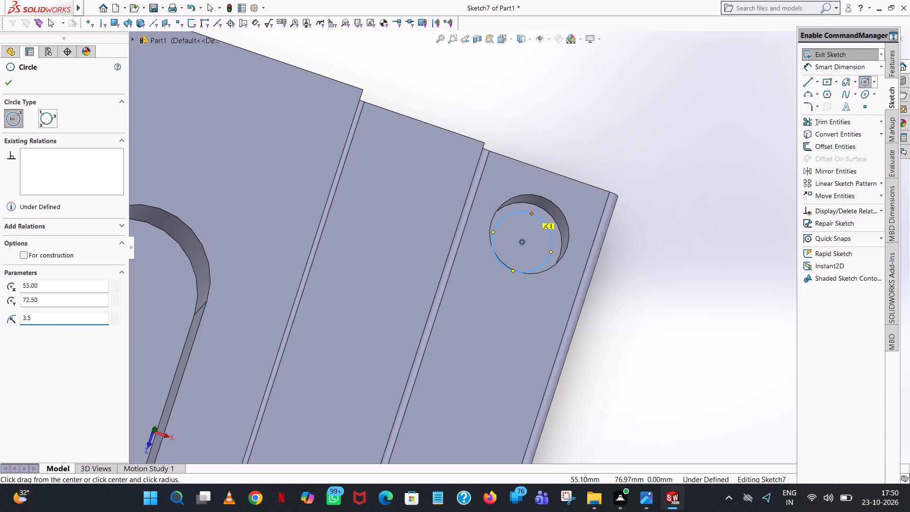
{"action": "key", "text": "Return"}
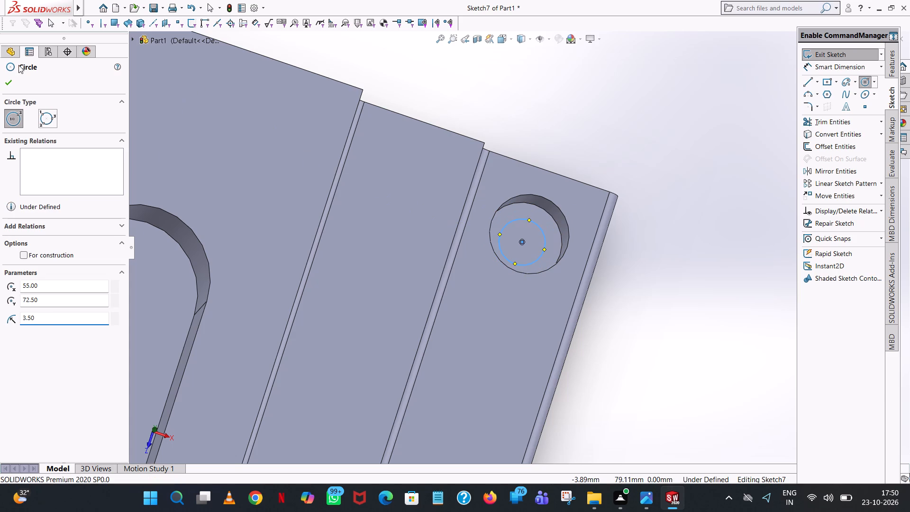
{"action": "left_click", "coordinate": [12, 84]}
{"action": "left_click", "coordinate": [605, 77]}
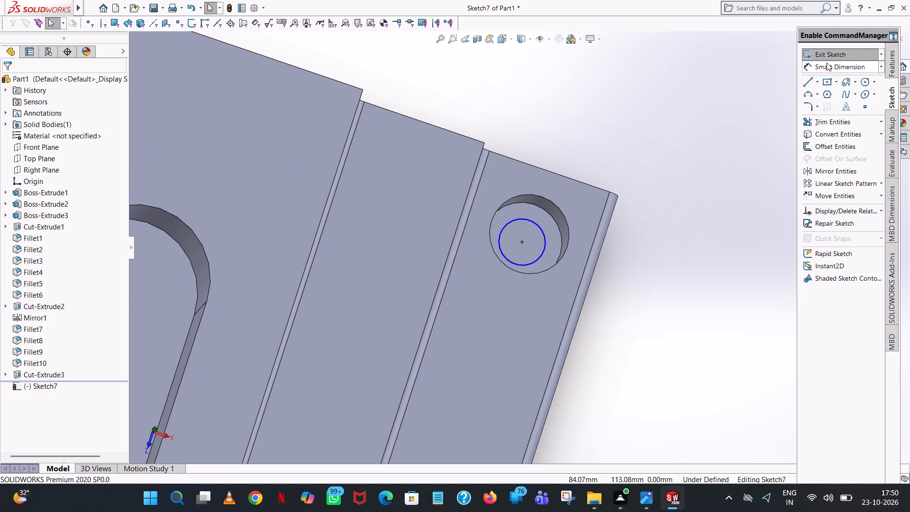
Dimension the new circle's diameter at 7 mm.
{"action": "left_click", "coordinate": [827, 63]}
{"action": "left_click", "coordinate": [542, 232]}
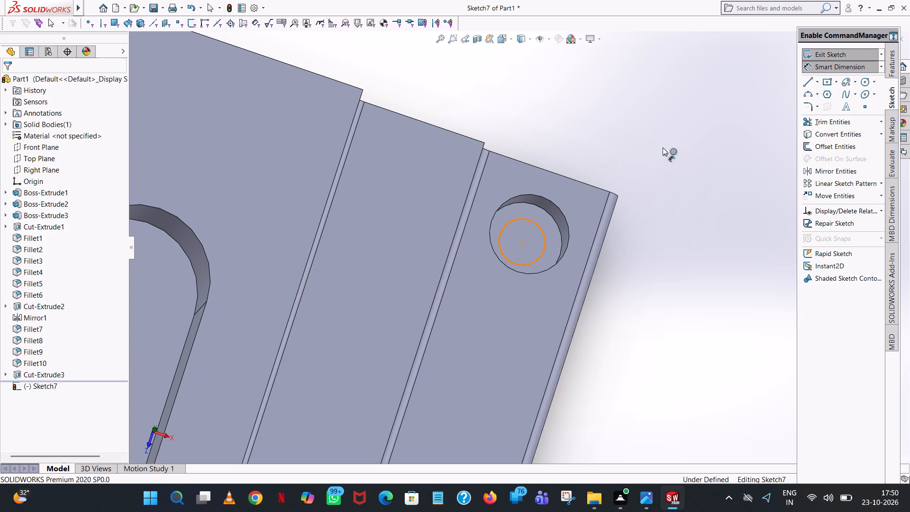
{"action": "left_click", "coordinate": [717, 98]}
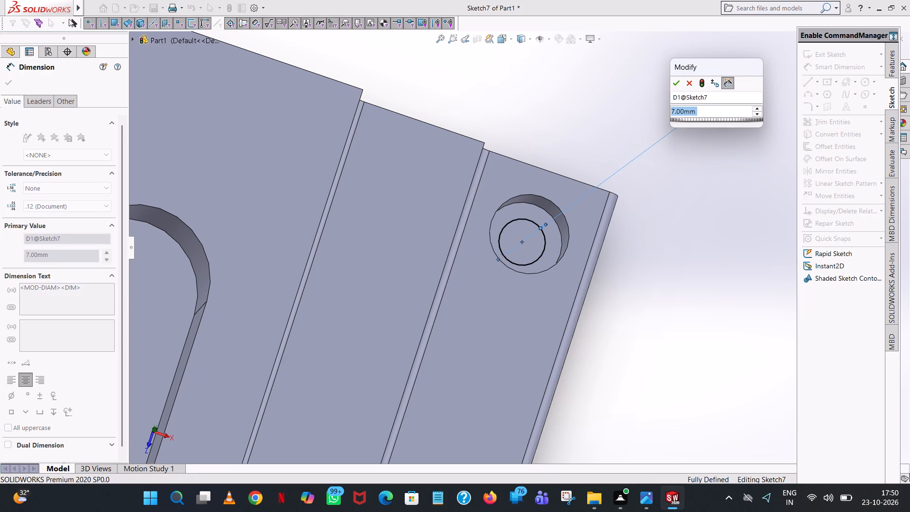
{"action": "left_click", "coordinate": [677, 82]}
{"action": "left_click", "coordinate": [548, 134]}
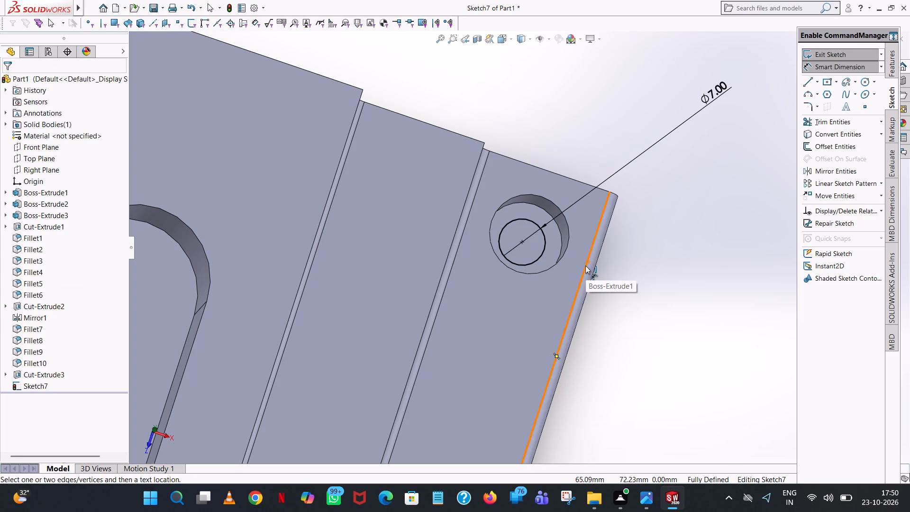
Cut-extrude the 7 mm circle to a blind depth of 71 mm, right through the part.
{"action": "scroll", "coordinate": [620, 236], "scroll_direction": "up", "scroll_amount": 3}
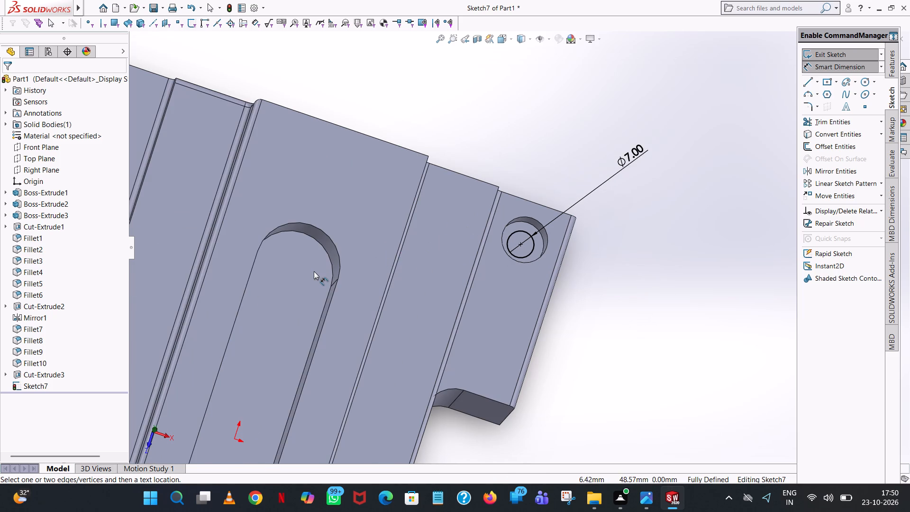
{"action": "scroll", "coordinate": [314, 271], "scroll_direction": "up", "scroll_amount": 2}
{"action": "scroll", "coordinate": [546, 283], "scroll_direction": "up", "scroll_amount": 1}
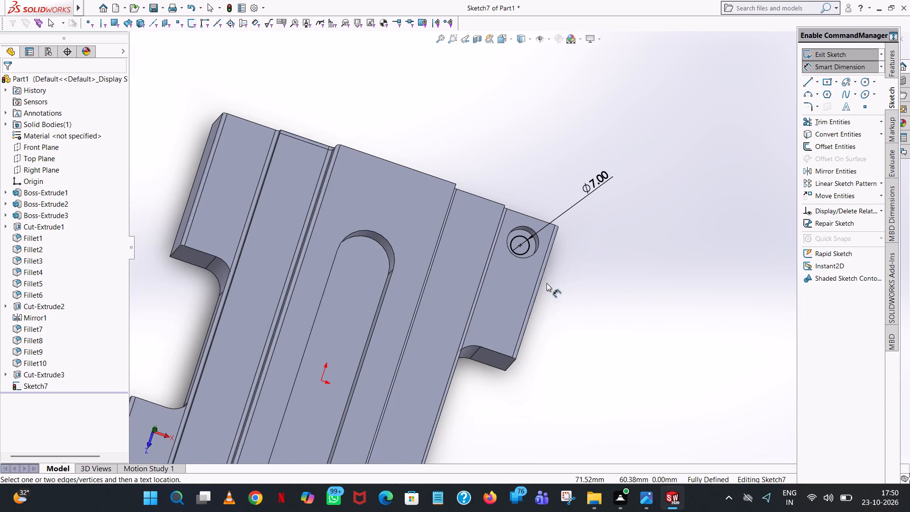
{"action": "scroll", "coordinate": [552, 284], "scroll_direction": "up", "scroll_amount": 1}
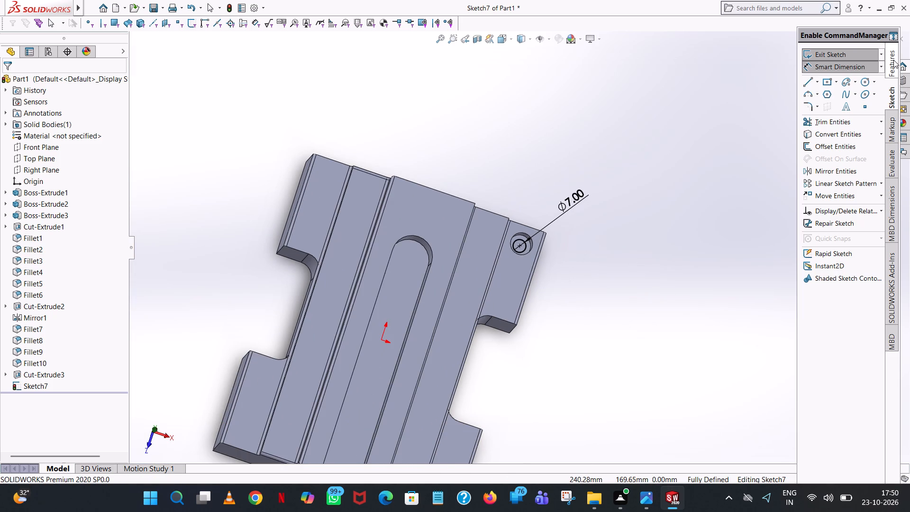
{"action": "left_click", "coordinate": [893, 60]}
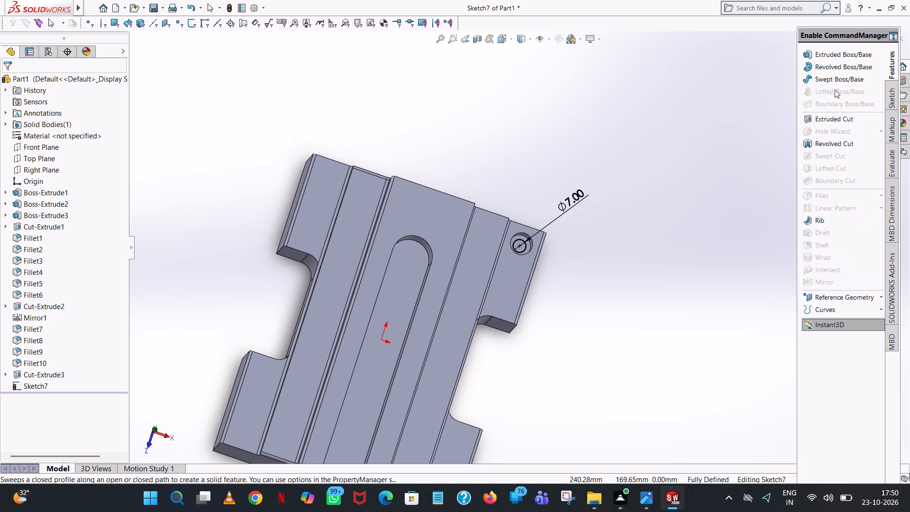
{"action": "left_click", "coordinate": [837, 120]}
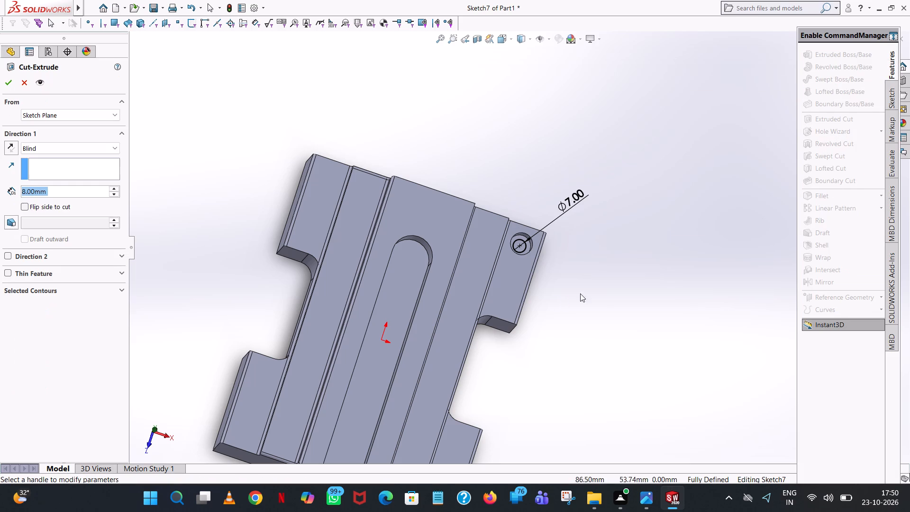
{"action": "middle_click_drag", "start_coordinate": [582, 290], "coordinate": [500, 277]}
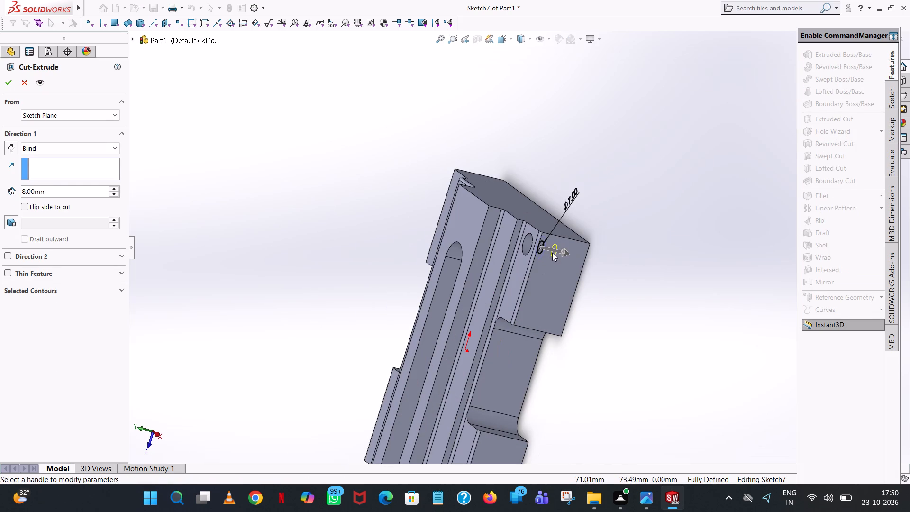
{"action": "left_click_drag", "start_coordinate": [565, 252], "coordinate": [659, 275]}
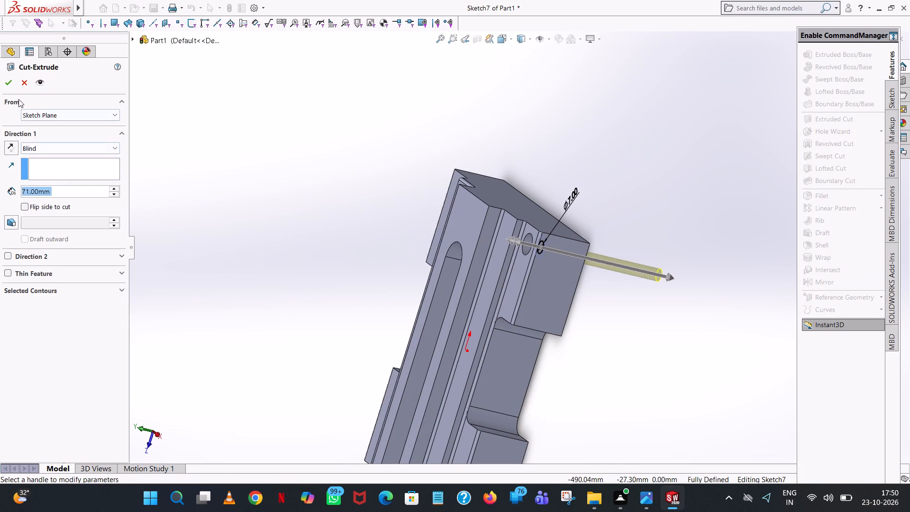
{"action": "left_click", "coordinate": [13, 86]}
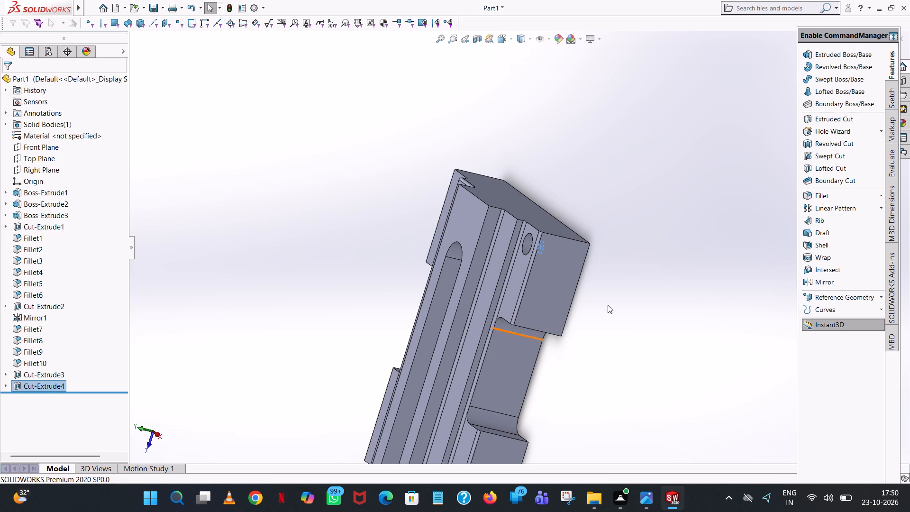
{"action": "left_click", "coordinate": [609, 303]}
Mirror the 12 mm, 8 mm deep hole about the Right Plane.
{"action": "middle_click_drag", "start_coordinate": [614, 303], "coordinate": [664, 347]}
{"action": "scroll", "coordinate": [599, 300], "scroll_direction": "up", "scroll_amount": 1}
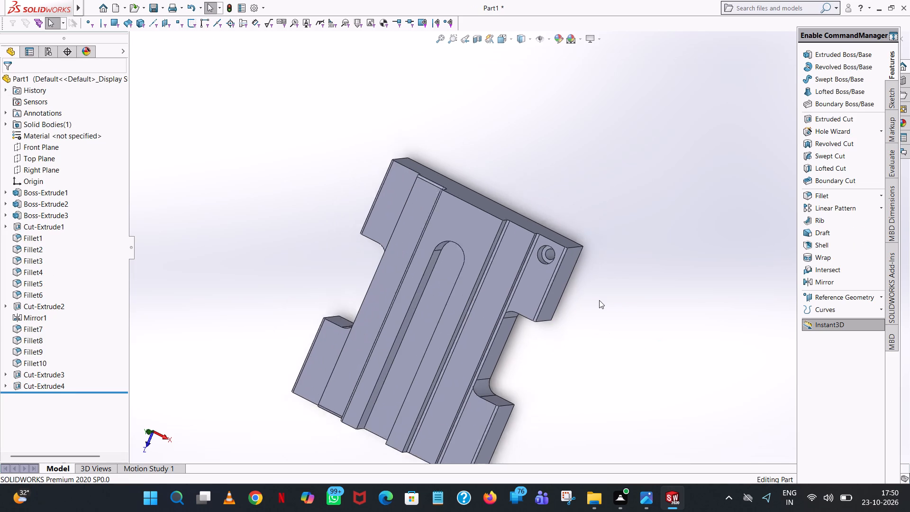
{"action": "scroll", "coordinate": [599, 300], "scroll_direction": "up", "scroll_amount": 1}
{"action": "middle_click_drag", "start_coordinate": [598, 300], "coordinate": [613, 298]}
{"action": "scroll", "coordinate": [617, 284], "scroll_direction": "down", "scroll_amount": 1}
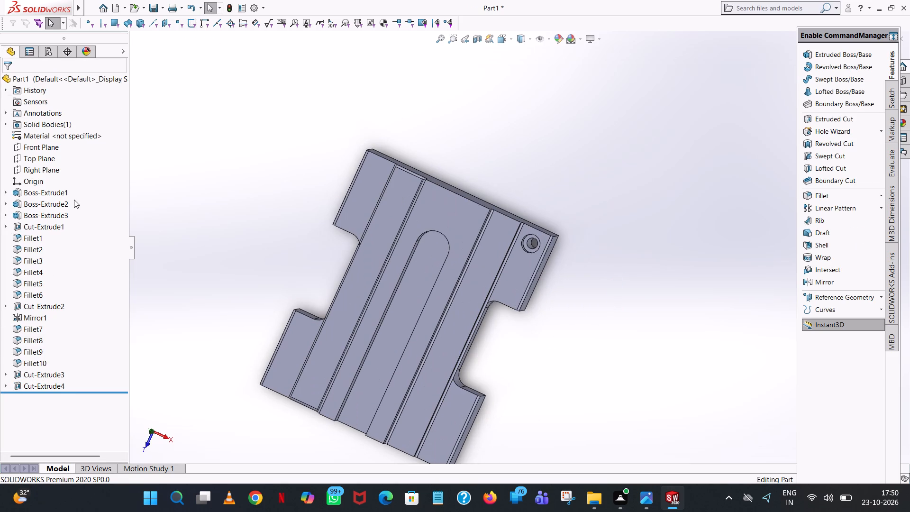
{"action": "left_click", "coordinate": [55, 173]}
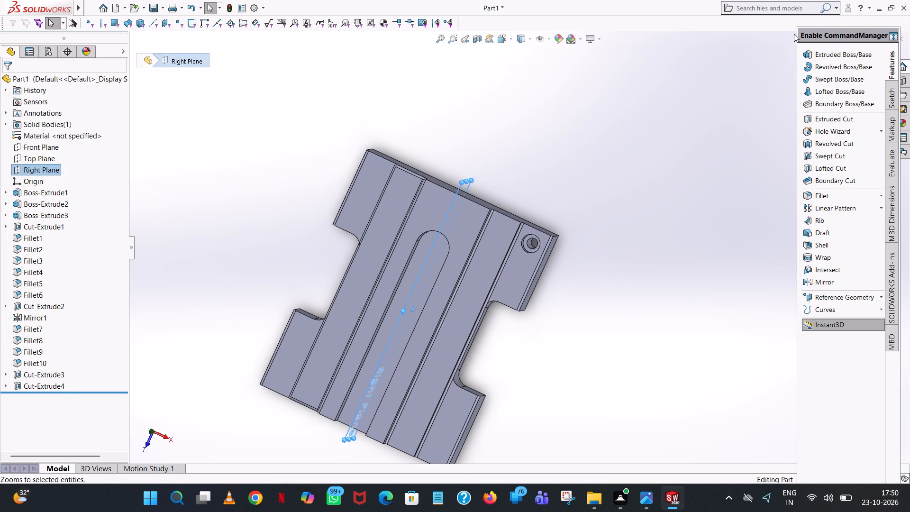
{"action": "left_click", "coordinate": [824, 279]}
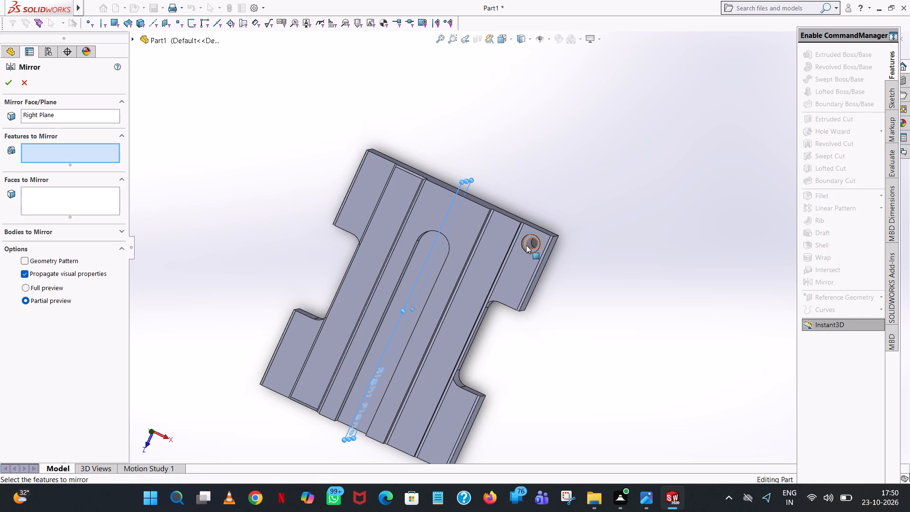
{"action": "left_click", "coordinate": [526, 245]}
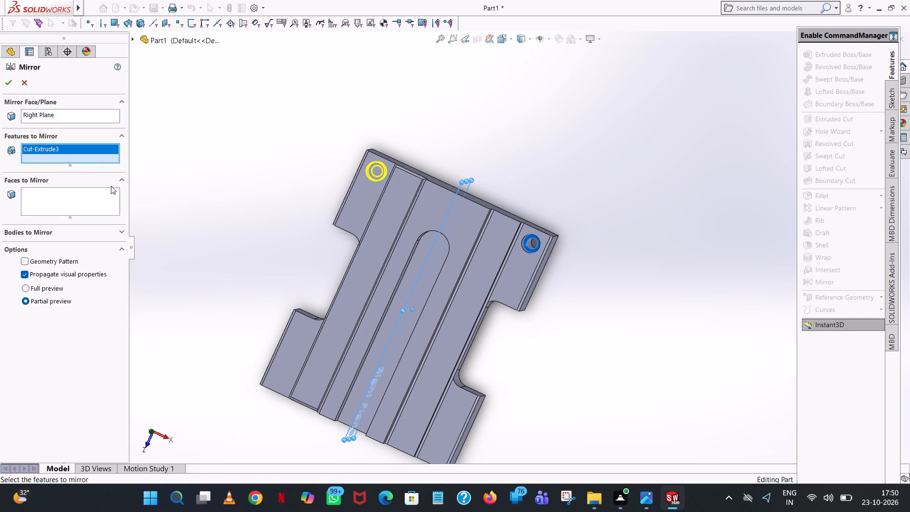
{"action": "left_click", "coordinate": [7, 76]}
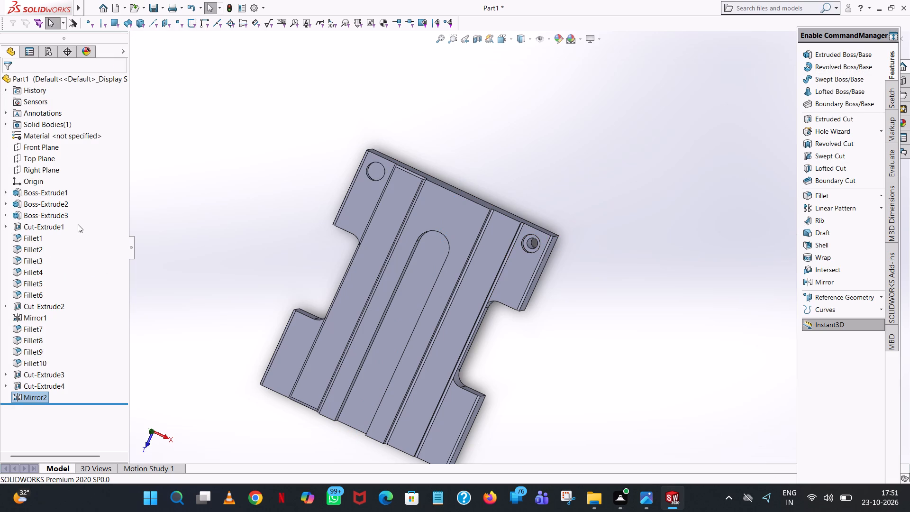
Mirror the 7 mm through hole about the Right Plane into the opposite corner's 12 mm hole.
{"action": "left_click", "coordinate": [33, 165]}
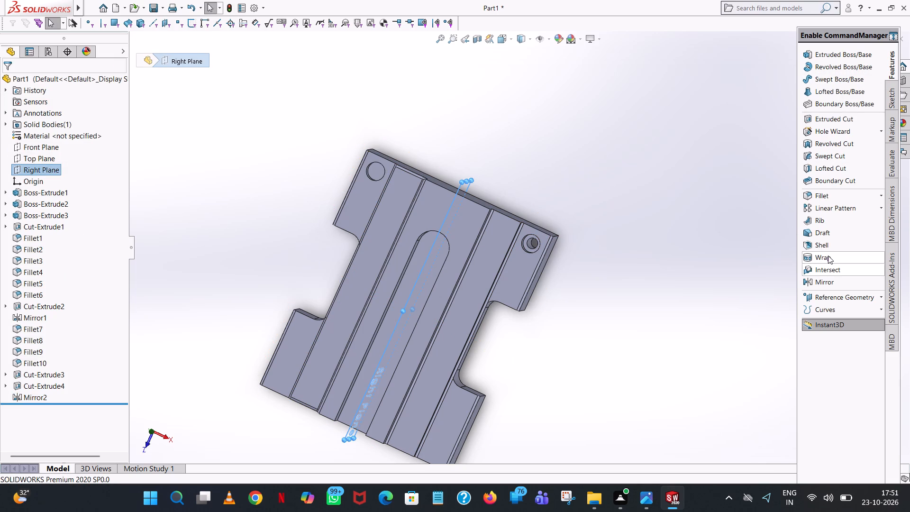
{"action": "left_click", "coordinate": [822, 282]}
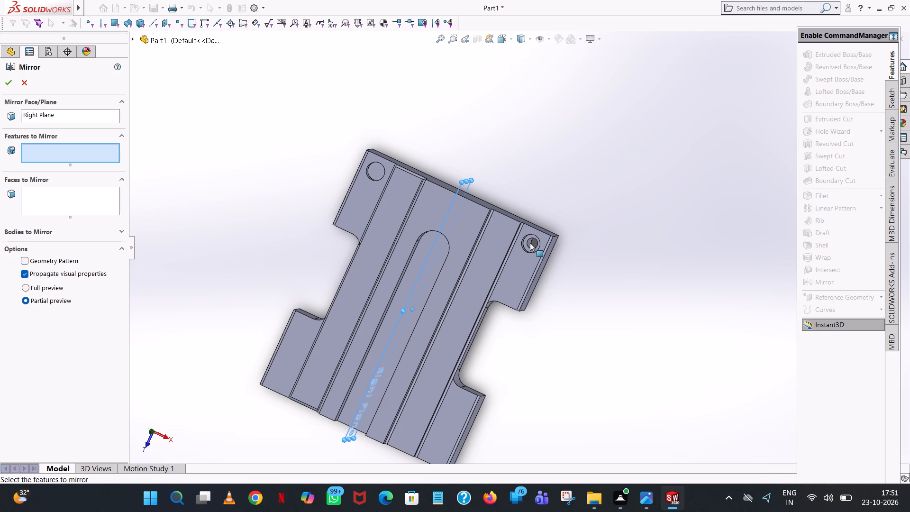
{"action": "left_click", "coordinate": [530, 243]}
{"action": "left_click", "coordinate": [10, 77]}
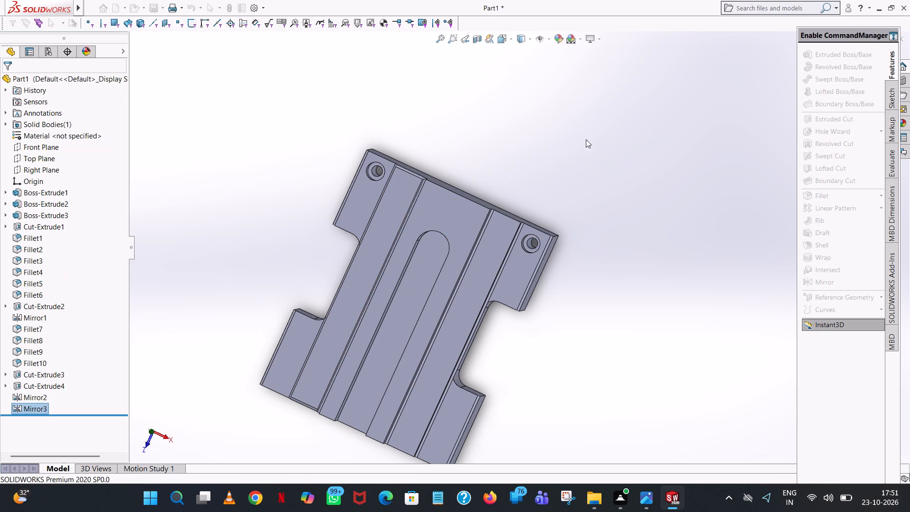
{"action": "left_click", "coordinate": [596, 139]}
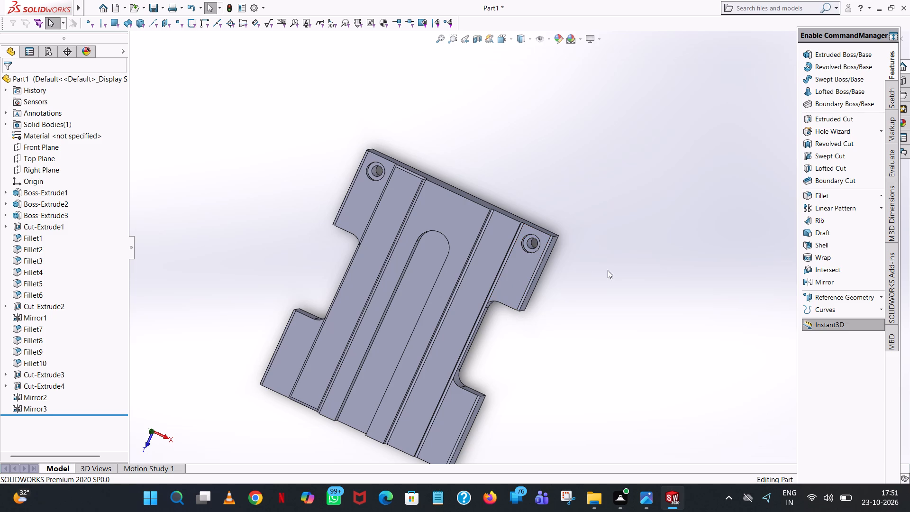
For a new extruded cut, sketch a 24 mm vertical line on the slot floor, starting at the midpoint of the slot's open end.
{"action": "scroll", "coordinate": [486, 411], "scroll_direction": "up", "scroll_amount": 1}
{"action": "middle_click_drag", "start_coordinate": [486, 411], "coordinate": [521, 342]}
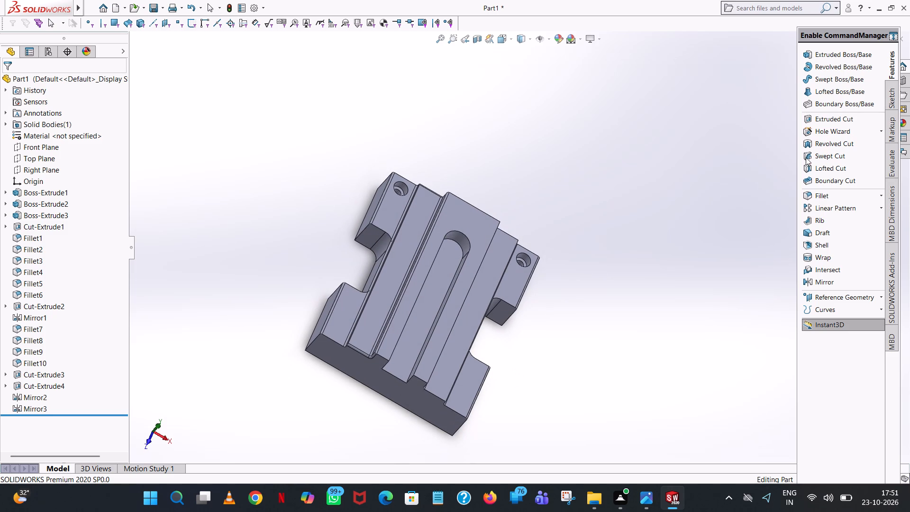
{"action": "left_click", "coordinate": [825, 116]}
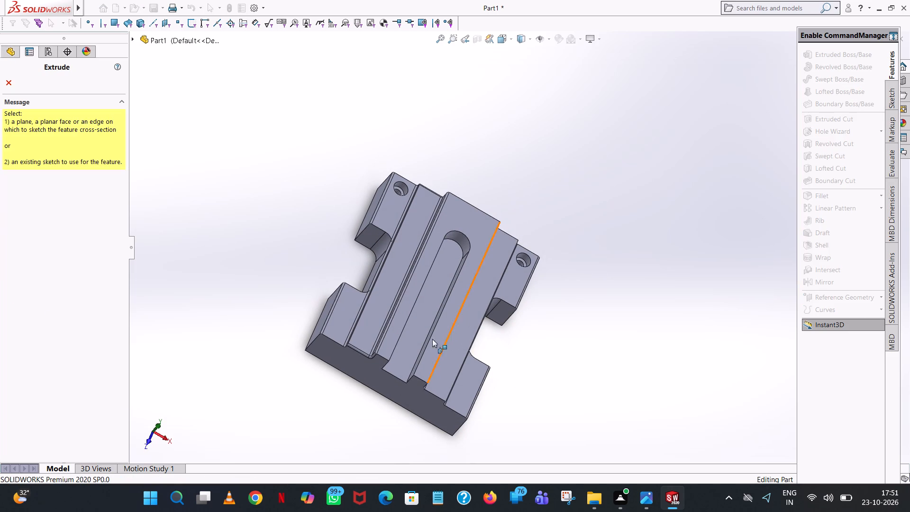
{"action": "left_click", "coordinate": [408, 344]}
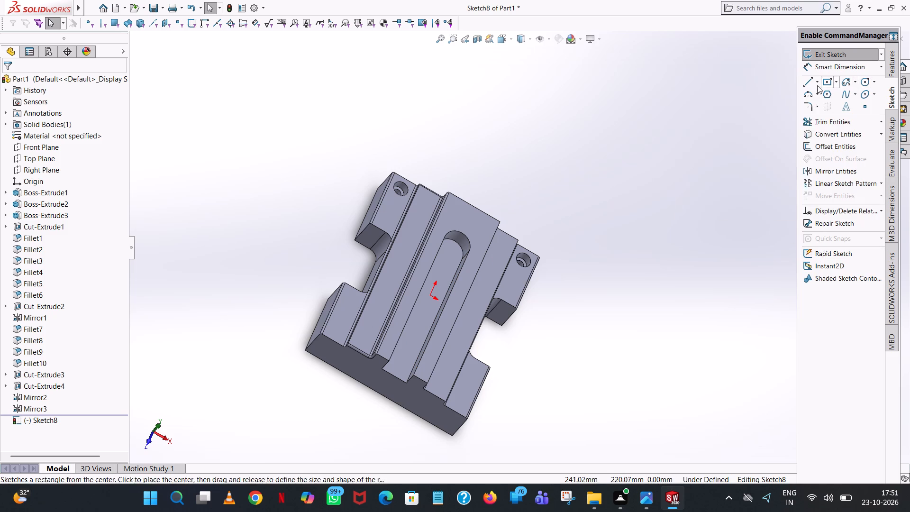
{"action": "left_click", "coordinate": [513, 40]}
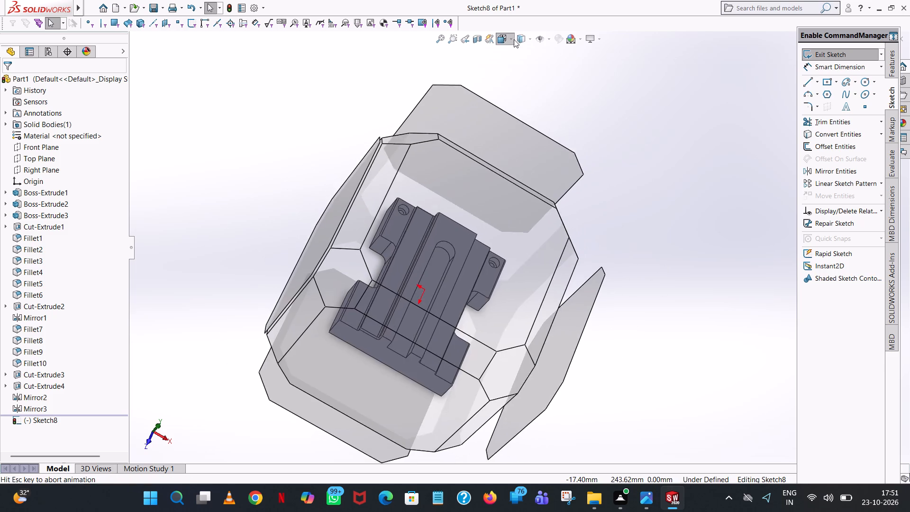
{"action": "left_click", "coordinate": [552, 88]}
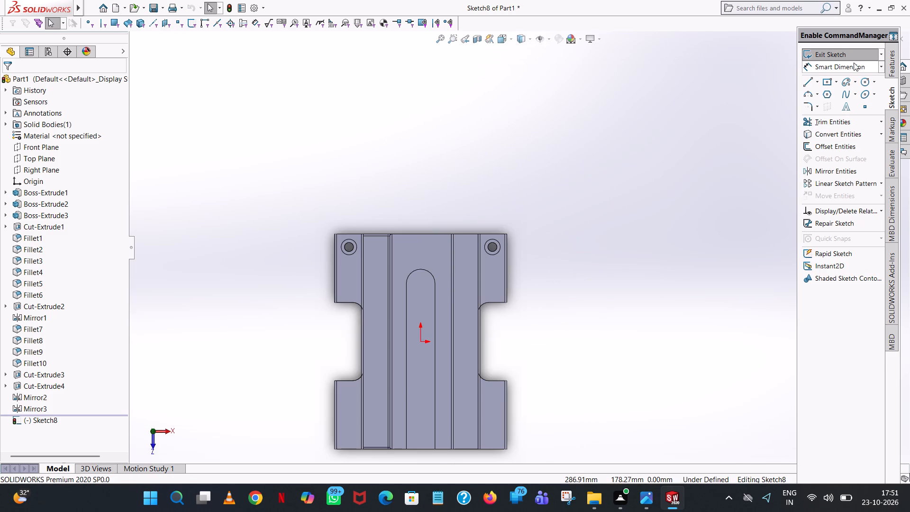
{"action": "left_click", "coordinate": [809, 80]}
{"action": "scroll", "coordinate": [402, 451], "scroll_direction": "down", "scroll_amount": 3}
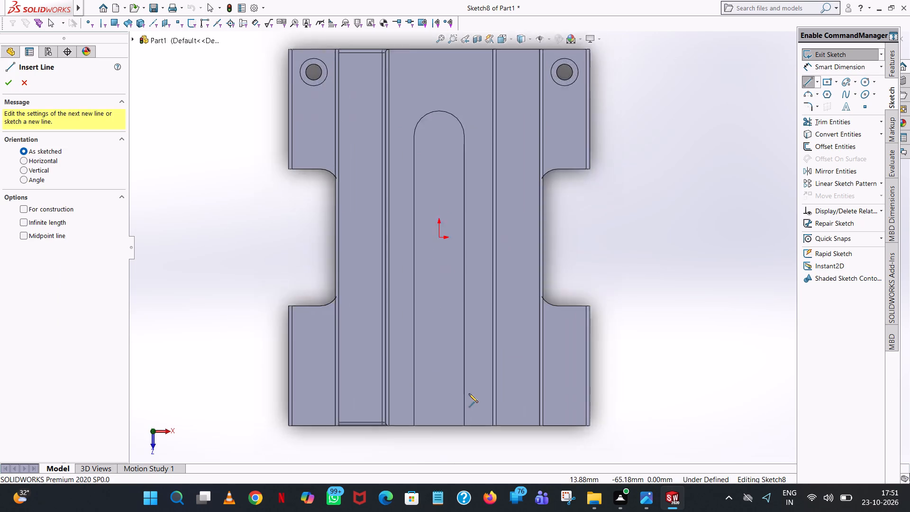
{"action": "scroll", "coordinate": [469, 393], "scroll_direction": "down", "scroll_amount": 1}
{"action": "left_click", "coordinate": [433, 424]}
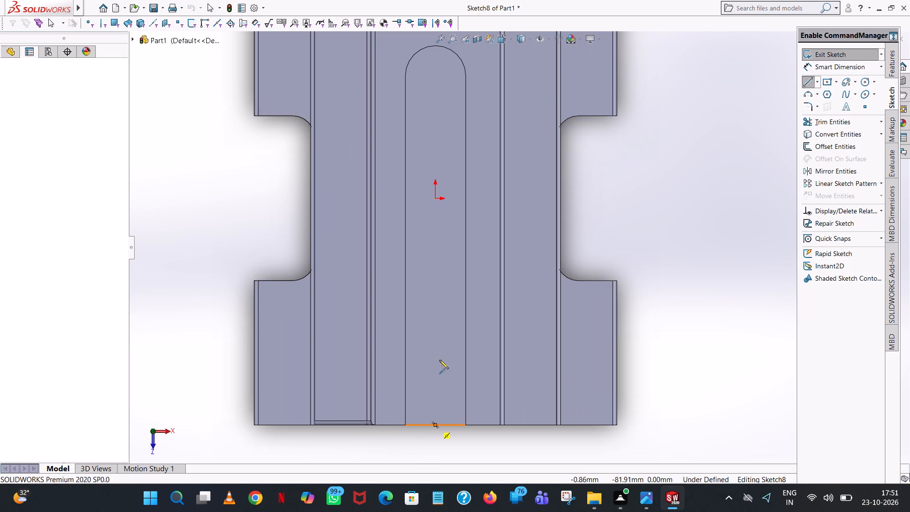
{"action": "left_click", "coordinate": [437, 330]}
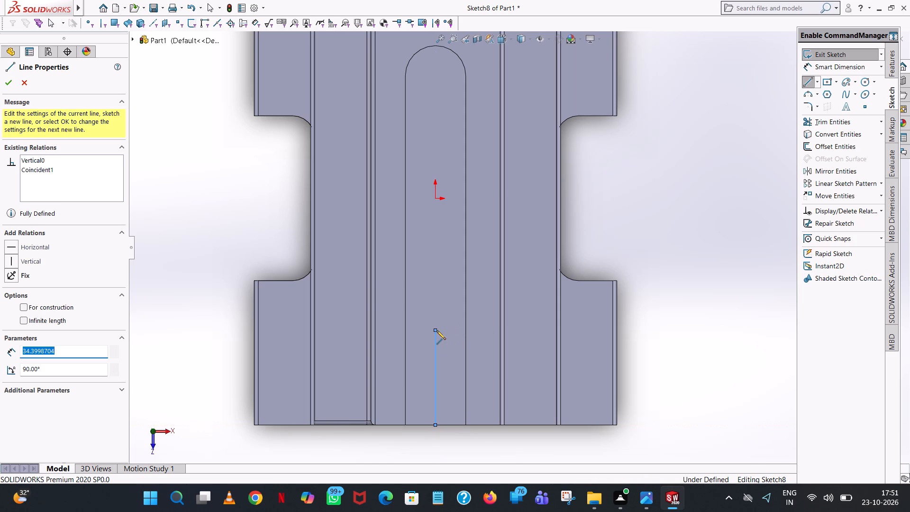
{"action": "type", "text": "24"}
{"action": "key", "text": "Return"}
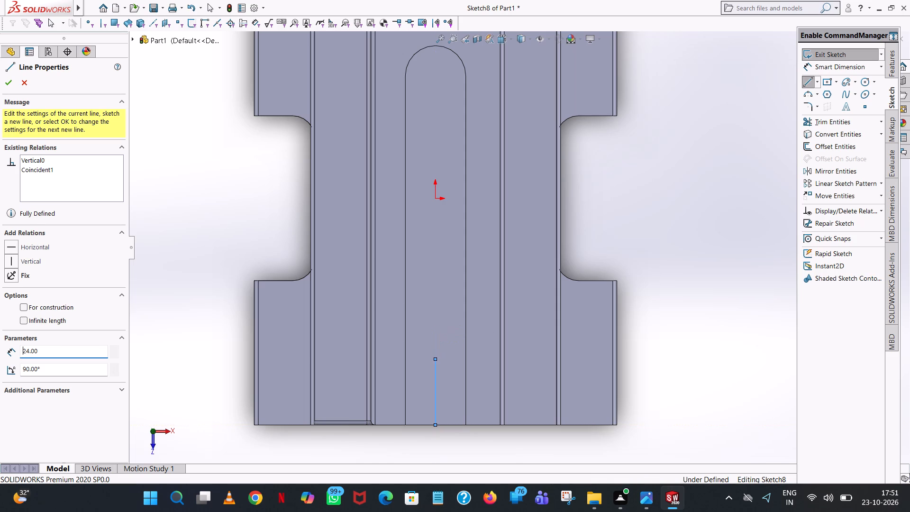
{"action": "right_click", "coordinate": [437, 330]}
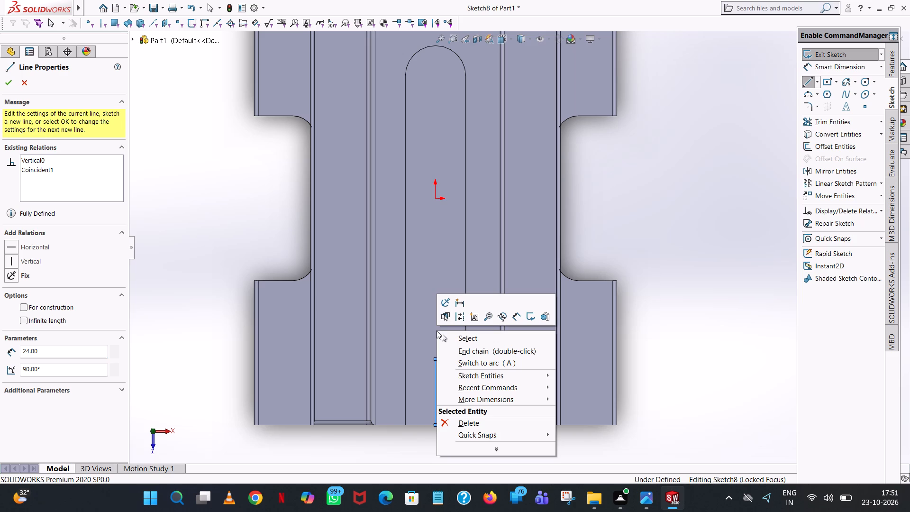
{"action": "left_click", "coordinate": [450, 339]}
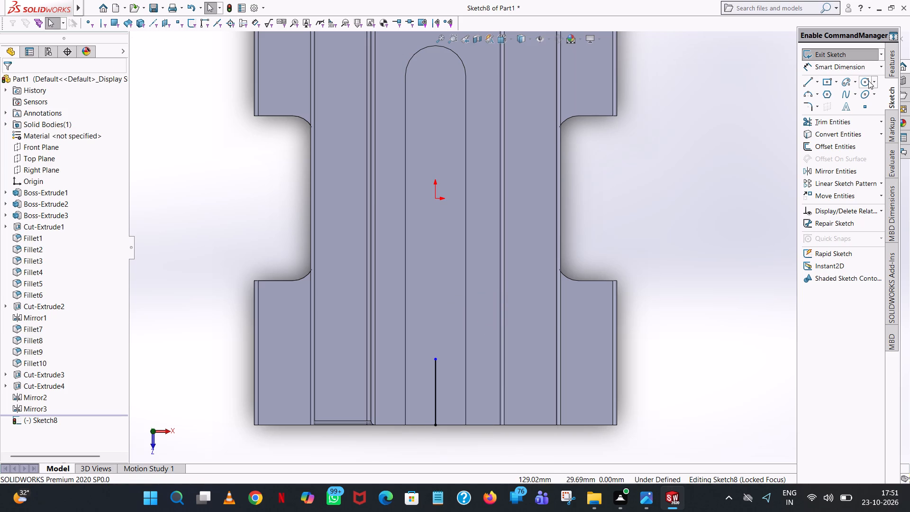
Sketch a circle of 6 mm radius centred on the inner end of the 24 mm line.
{"action": "left_click", "coordinate": [868, 81]}
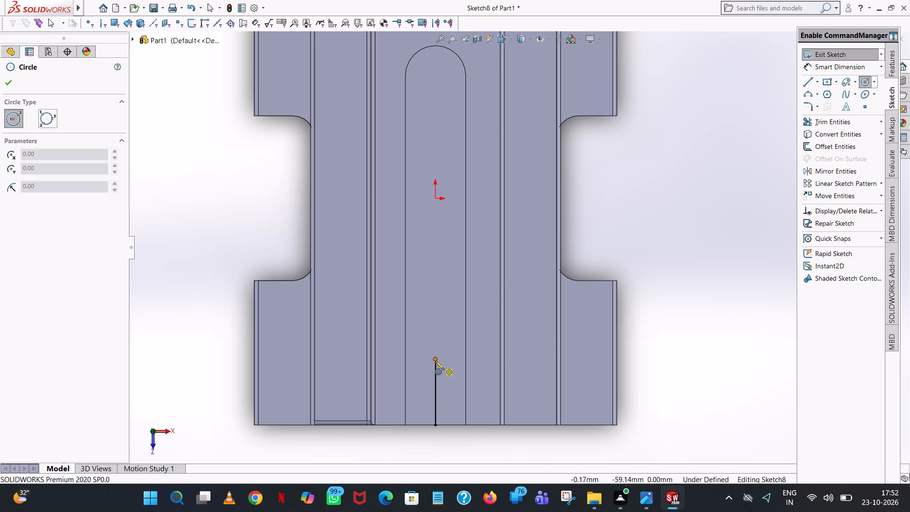
{"action": "left_click", "coordinate": [436, 358]}
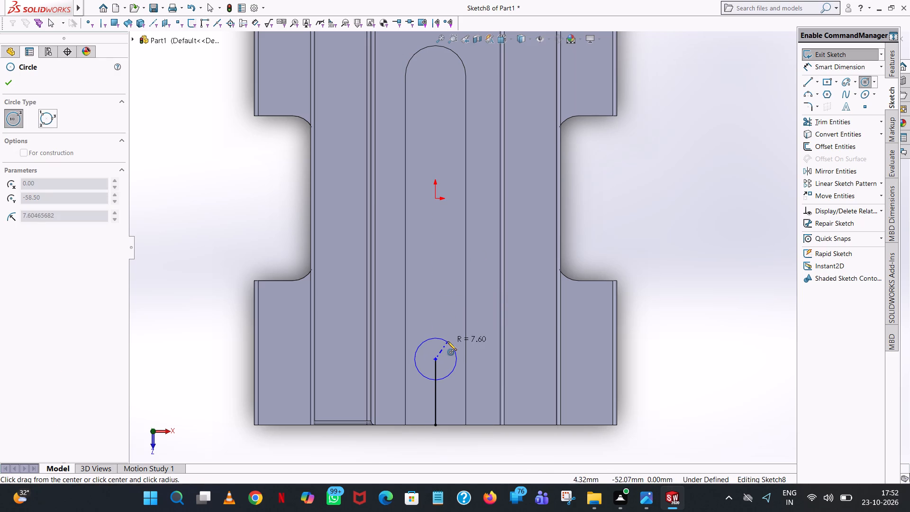
{"action": "left_click", "coordinate": [447, 341]}
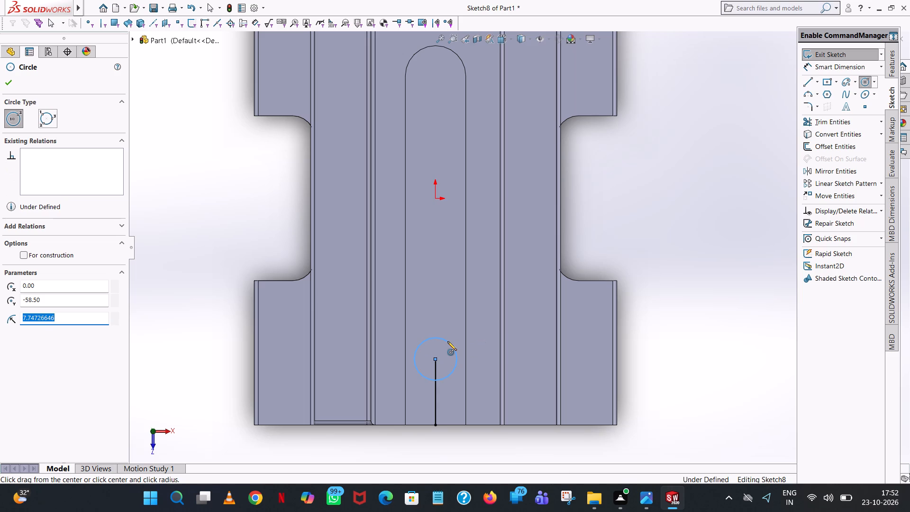
{"action": "key", "text": "6"}
{"action": "key", "text": "Return"}
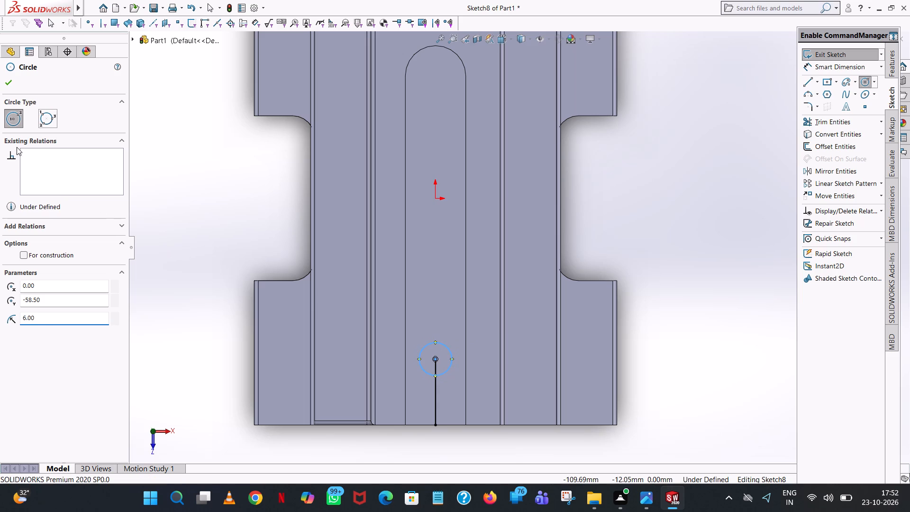
{"action": "left_click", "coordinate": [13, 82]}
{"action": "left_click", "coordinate": [661, 180]}
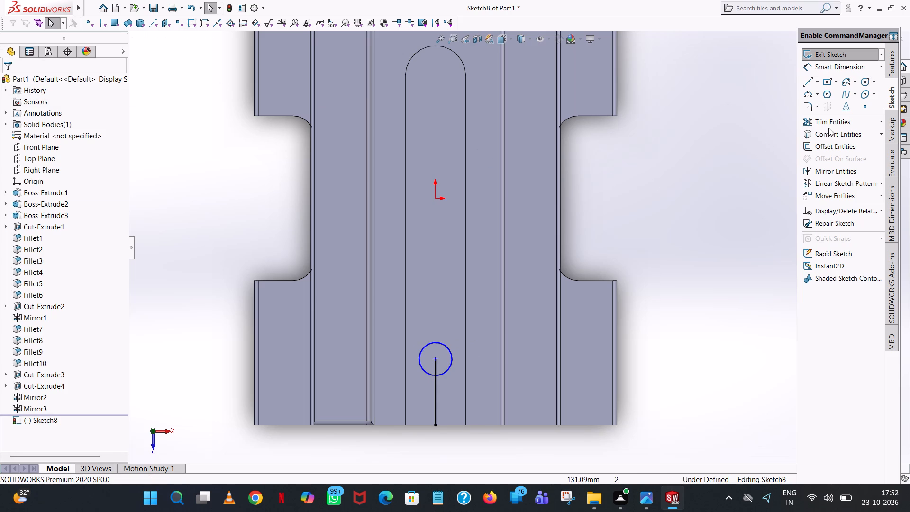
Trim away the whole 24 mm helper line, both outside and inside the circle.
{"action": "left_click", "coordinate": [830, 126]}
{"action": "left_click", "coordinate": [435, 391]}
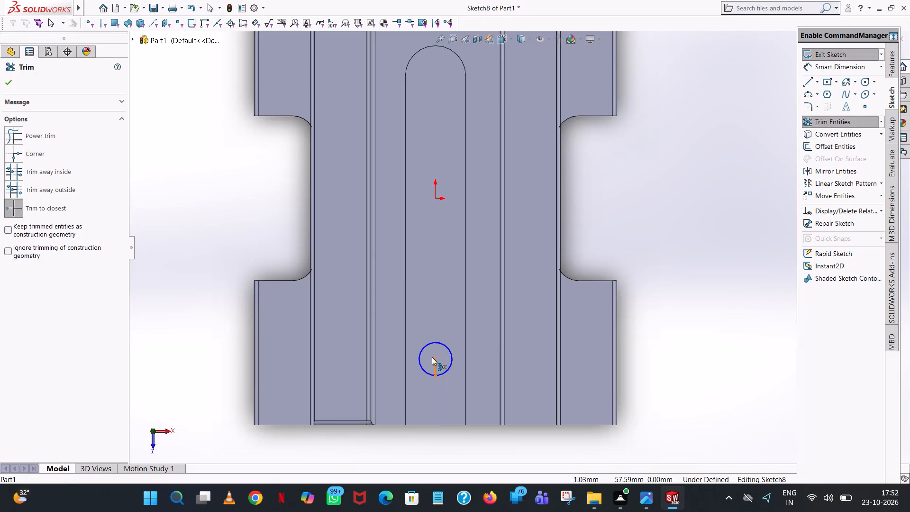
{"action": "left_click", "coordinate": [437, 365]}
{"action": "left_click", "coordinate": [14, 79]}
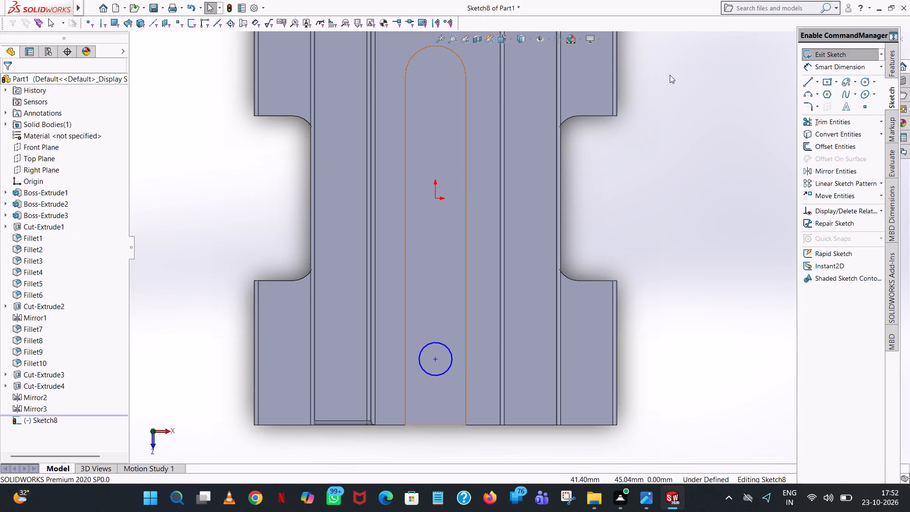
Dimension the slot-floor circle's diameter at 12 mm.
{"action": "left_click", "coordinate": [810, 68]}
{"action": "left_click", "coordinate": [428, 344]}
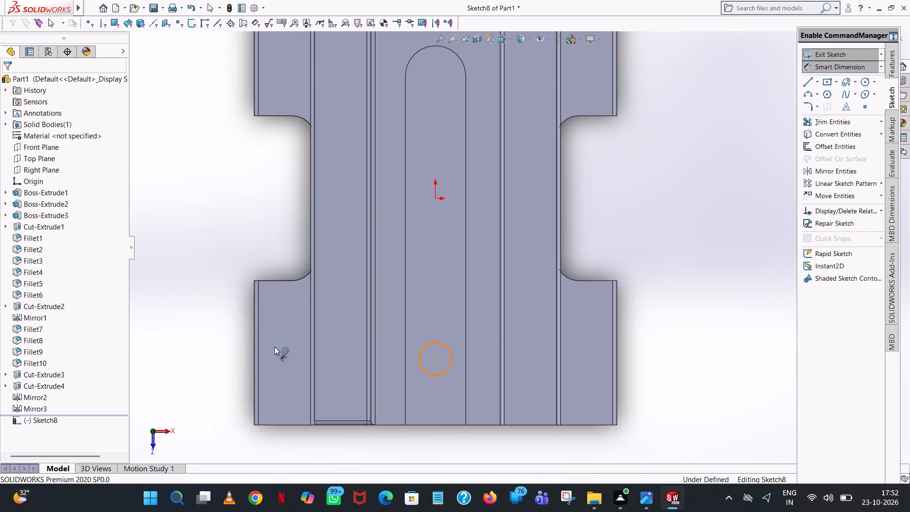
{"action": "left_click", "coordinate": [205, 347]}
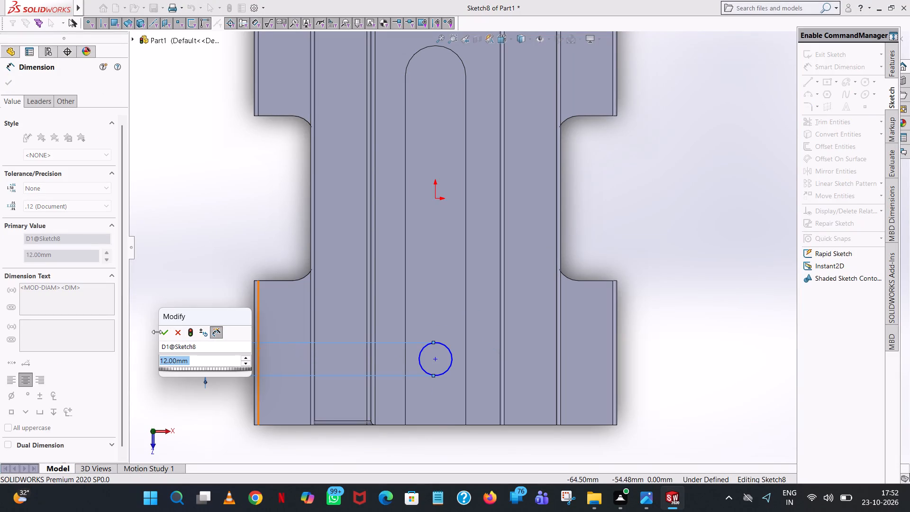
{"action": "left_click", "coordinate": [163, 330]}
{"action": "left_click", "coordinate": [257, 177]}
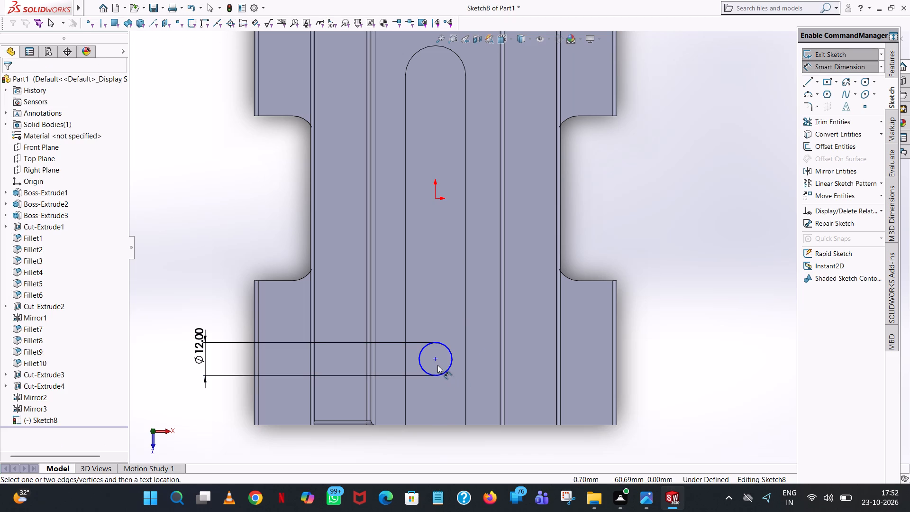
Dimension the vertical distance from the circle's centre to the origin at 58.5 mm.
{"action": "left_click", "coordinate": [436, 359]}
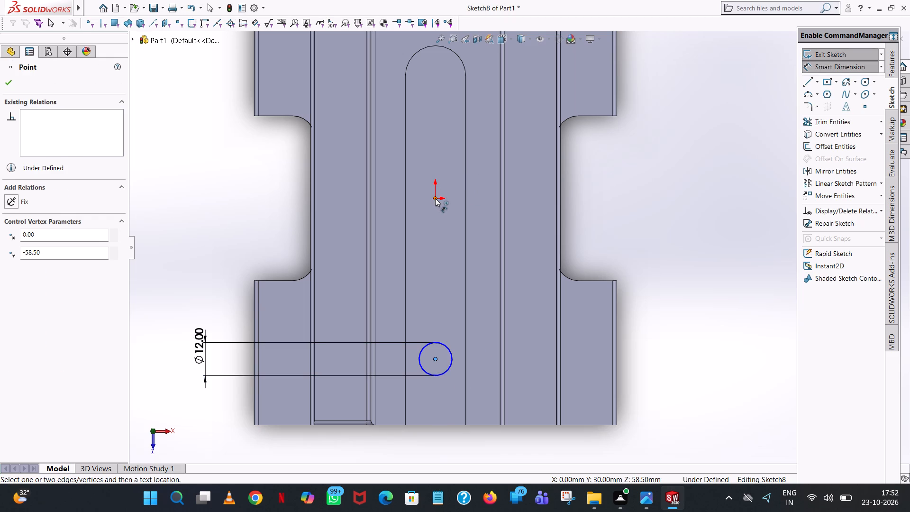
{"action": "left_click", "coordinate": [435, 198]}
{"action": "left_click", "coordinate": [777, 247]}
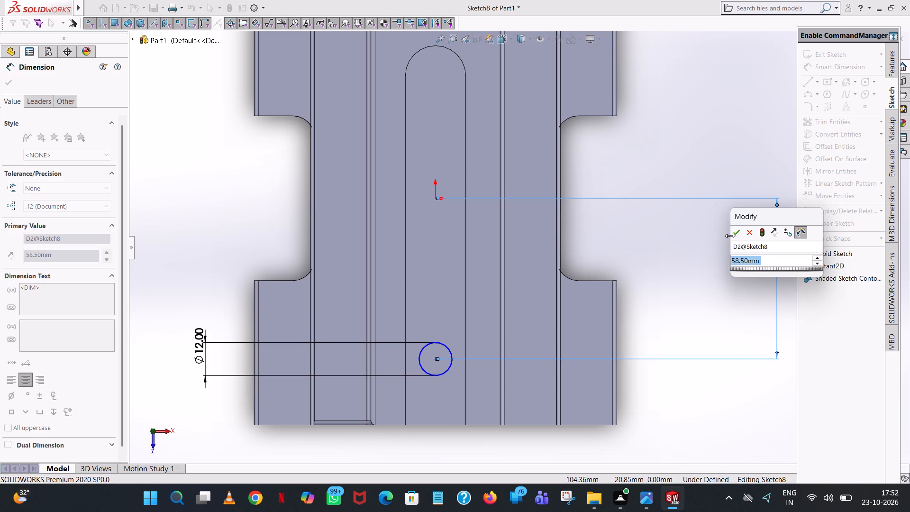
{"action": "left_click", "coordinate": [731, 233]}
{"action": "left_click", "coordinate": [667, 227]}
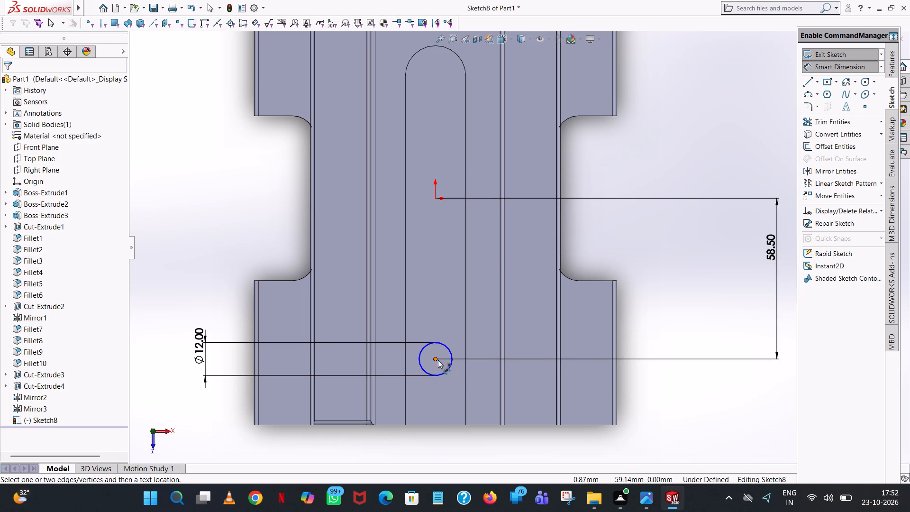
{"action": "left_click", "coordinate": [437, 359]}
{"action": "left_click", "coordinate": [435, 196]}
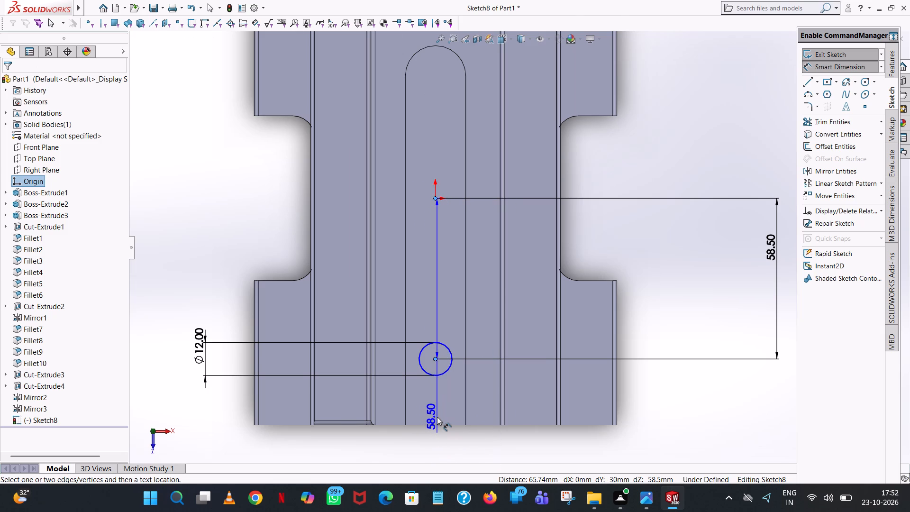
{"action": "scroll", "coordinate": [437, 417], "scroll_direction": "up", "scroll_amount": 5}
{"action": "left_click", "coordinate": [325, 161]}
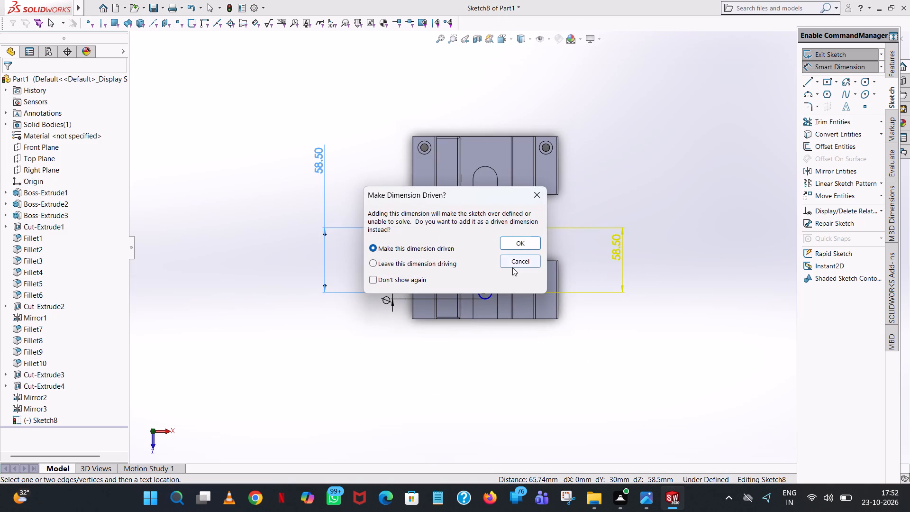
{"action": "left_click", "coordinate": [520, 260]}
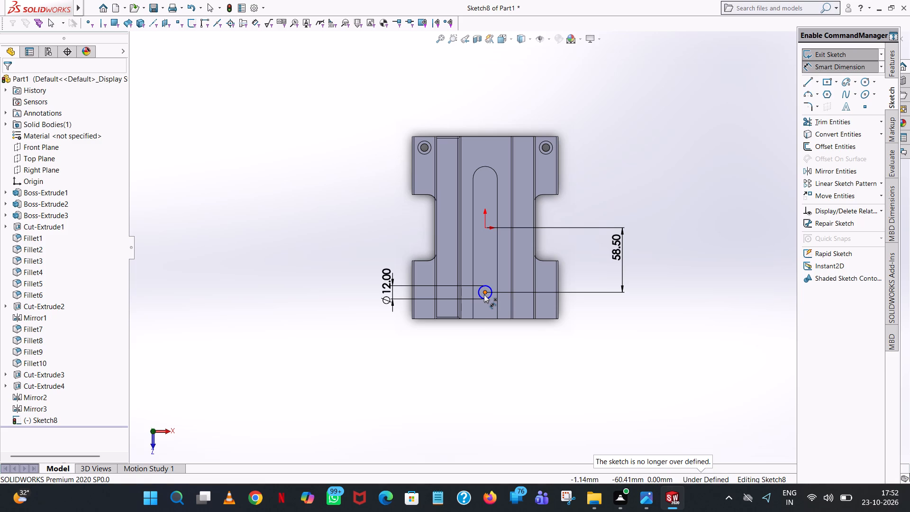
Dimension the horizontal distance between the circle's centre and the corner hole on the negative X side at 55 mm.
{"action": "left_click", "coordinate": [484, 294]}
{"action": "left_click", "coordinate": [425, 152]}
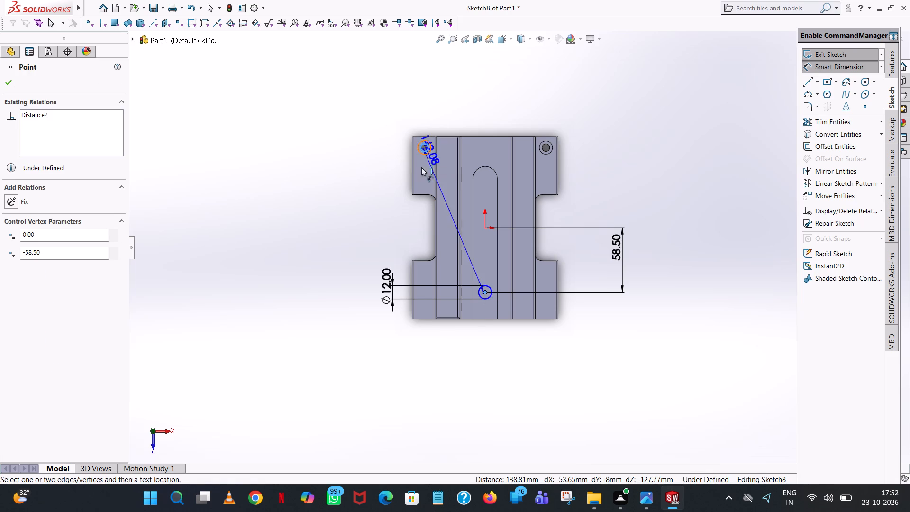
{"action": "left_click", "coordinate": [431, 401]}
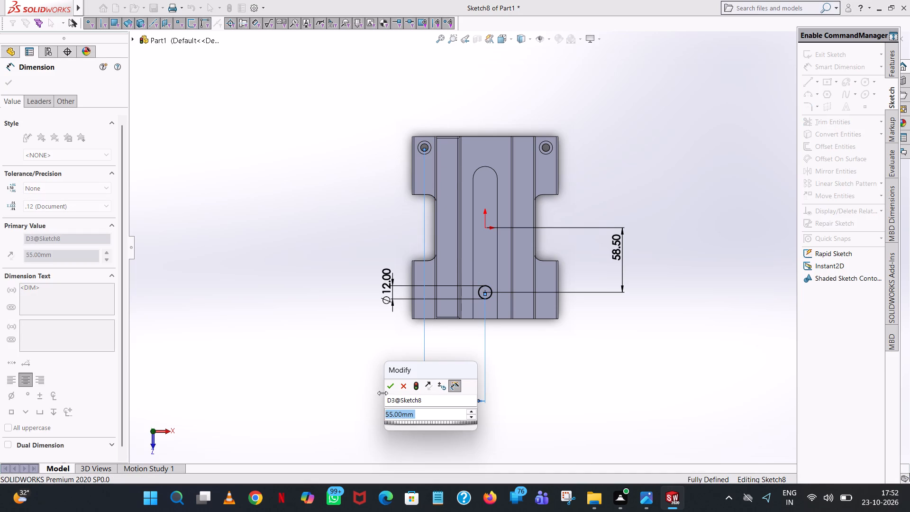
{"action": "left_click", "coordinate": [388, 386]}
{"action": "left_click", "coordinate": [573, 340]}
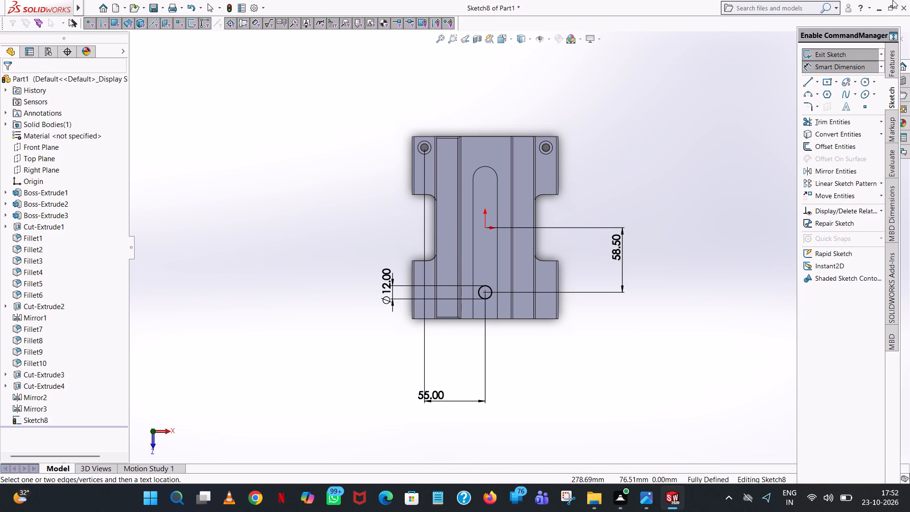
Extrude-cut the 12 mm slot-floor circle to a blind depth of 8 mm.
{"action": "left_click", "coordinate": [895, 62]}
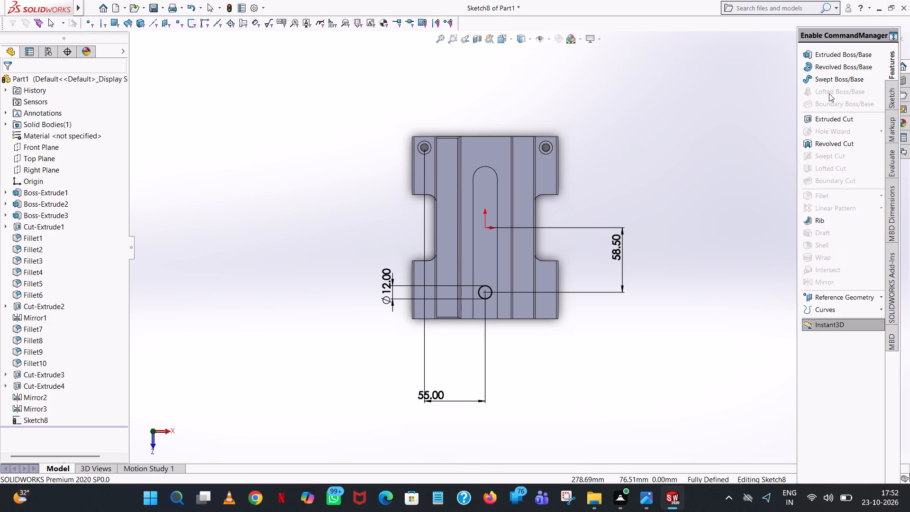
{"action": "left_click", "coordinate": [826, 117]}
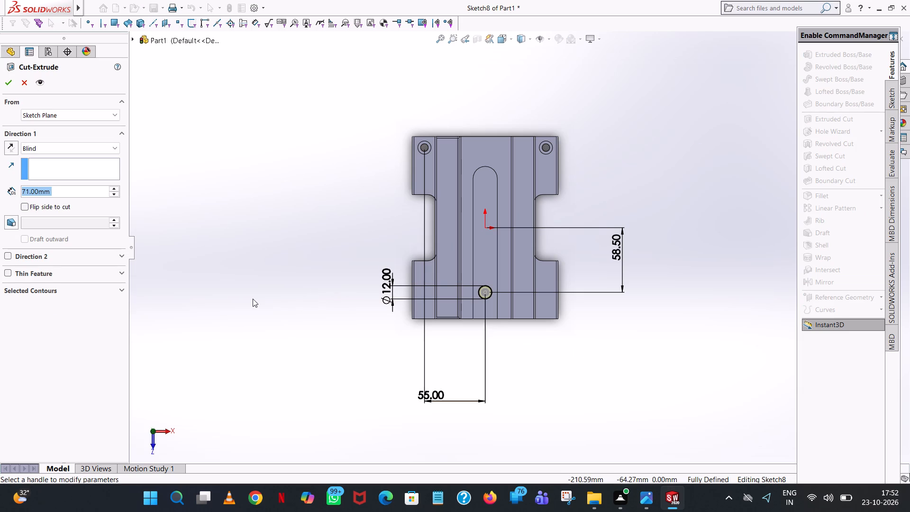
{"action": "key", "text": "8"}
{"action": "key", "text": "Return"}
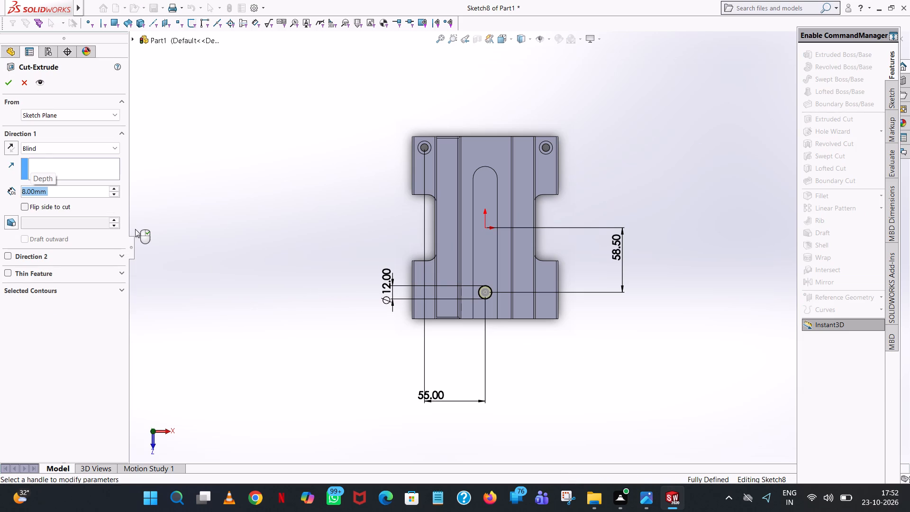
{"action": "middle_click_drag", "start_coordinate": [593, 351], "coordinate": [622, 179]}
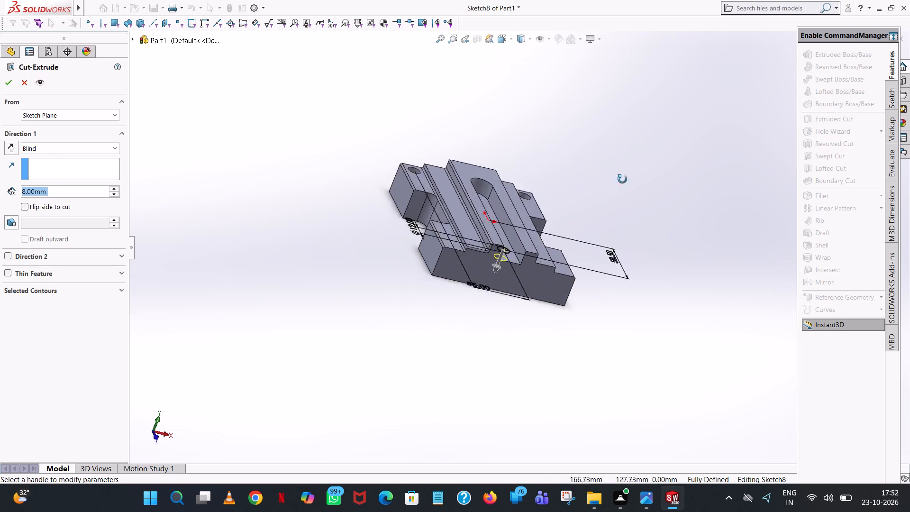
{"action": "middle_click_drag", "start_coordinate": [622, 179], "coordinate": [619, 152]}
{"action": "scroll", "coordinate": [619, 155], "scroll_direction": "up", "scroll_amount": 1}
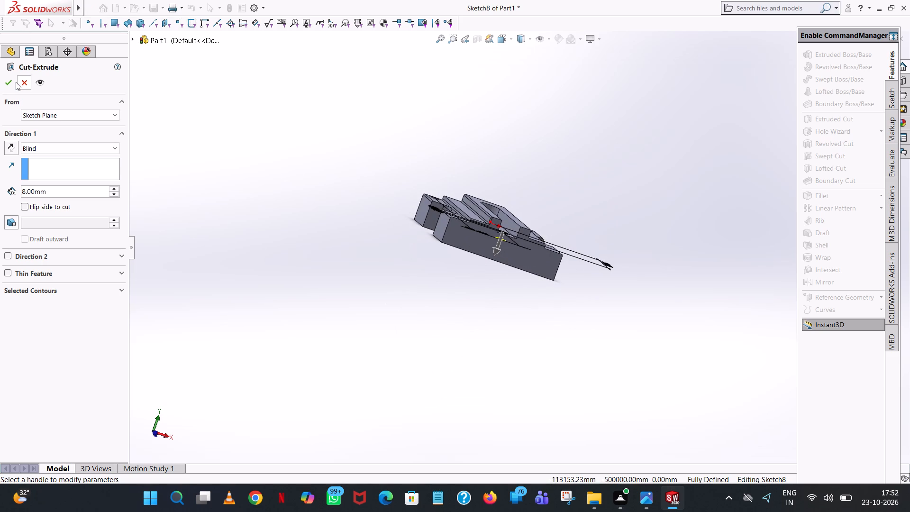
{"action": "left_click", "coordinate": [11, 83]}
{"action": "left_click", "coordinate": [564, 170]}
Start an extruded-cut sketch on the floor of the 12 mm hole and draw a concentric circle of 3.5 mm radius.
{"action": "middle_click_drag", "start_coordinate": [568, 174], "coordinate": [567, 249]}
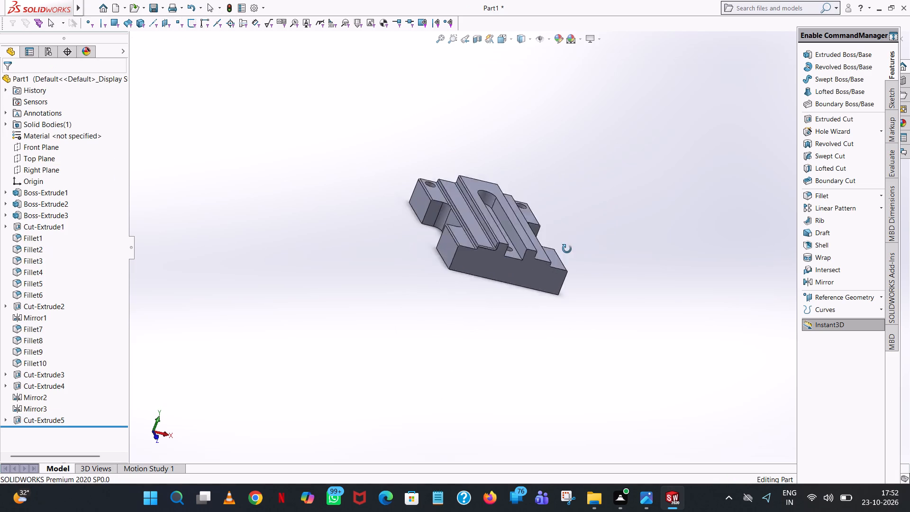
{"action": "middle_click_drag", "start_coordinate": [567, 249], "coordinate": [527, 312]}
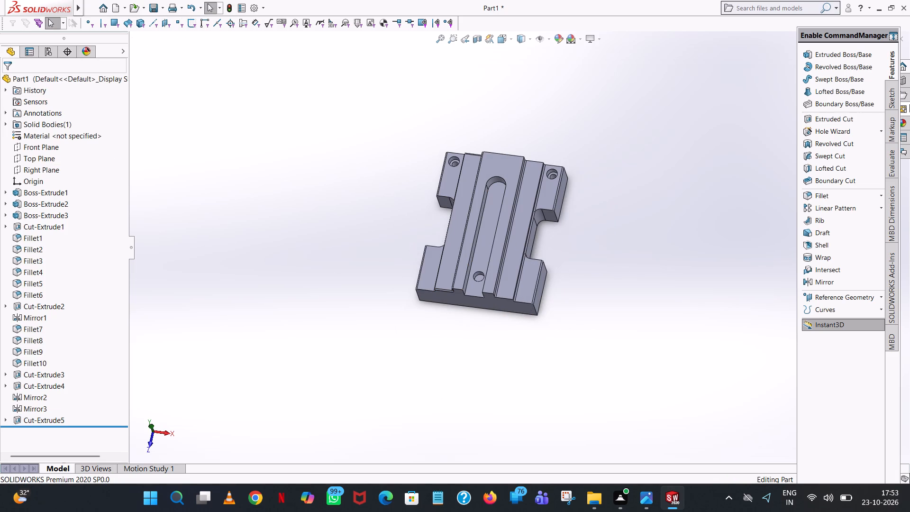
{"action": "left_click", "coordinate": [820, 118]}
{"action": "scroll", "coordinate": [453, 273], "scroll_direction": "down", "scroll_amount": 1}
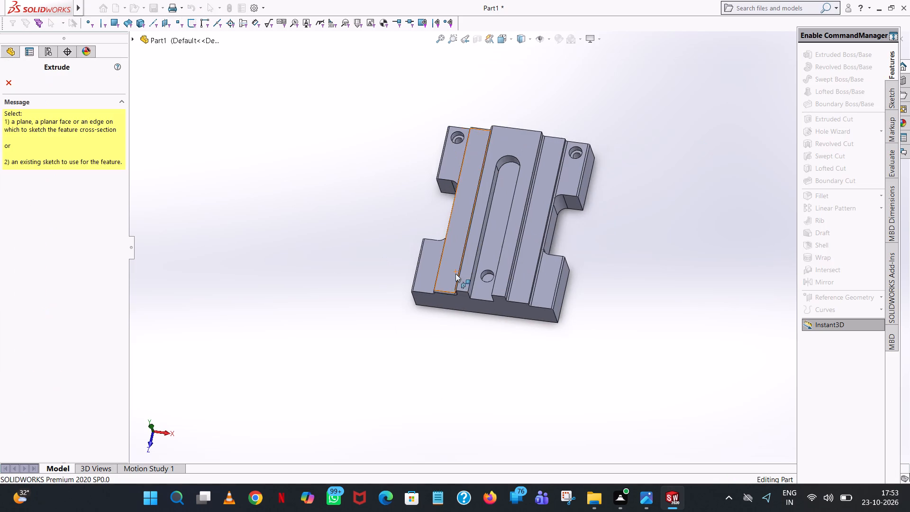
{"action": "scroll", "coordinate": [455, 274], "scroll_direction": "down", "scroll_amount": 5}
{"action": "left_click", "coordinate": [537, 260]}
{"action": "middle_click_drag", "start_coordinate": [540, 264], "coordinate": [542, 269]}
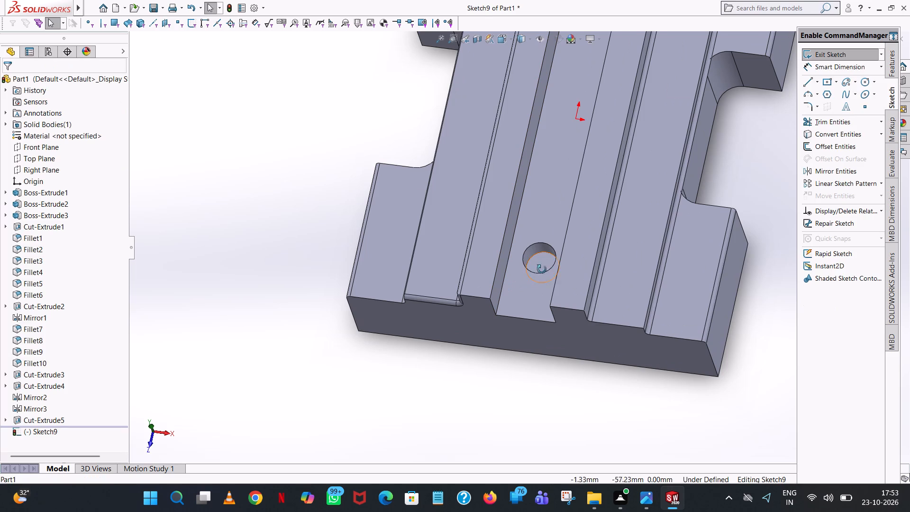
{"action": "middle_click_drag", "start_coordinate": [542, 269], "coordinate": [546, 307]}
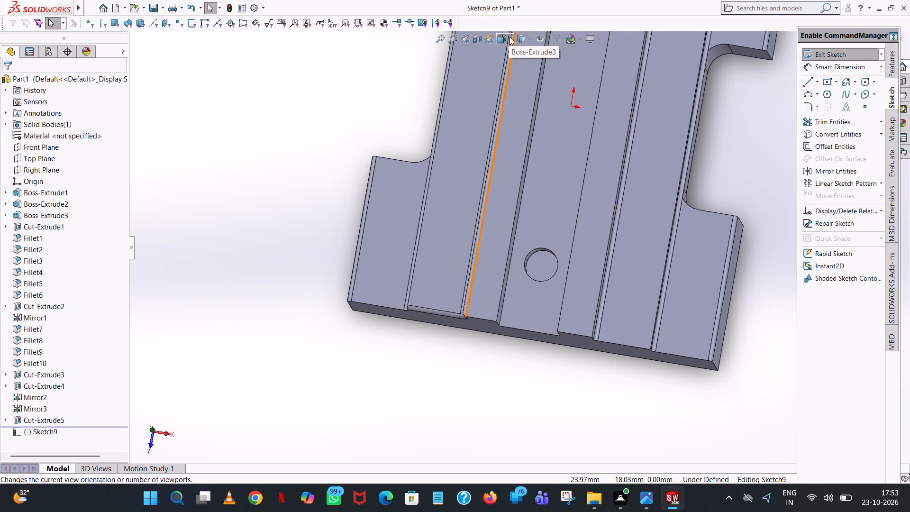
{"action": "left_click", "coordinate": [512, 38]}
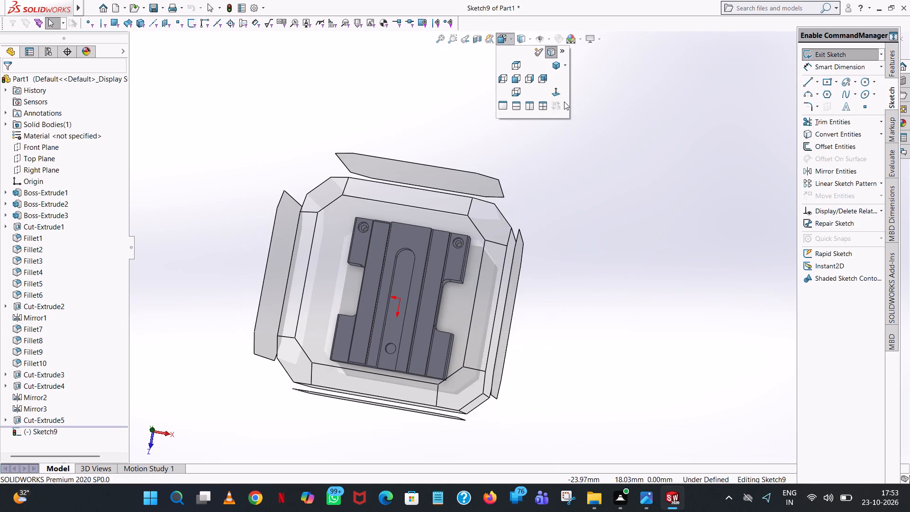
{"action": "left_click", "coordinate": [558, 93]}
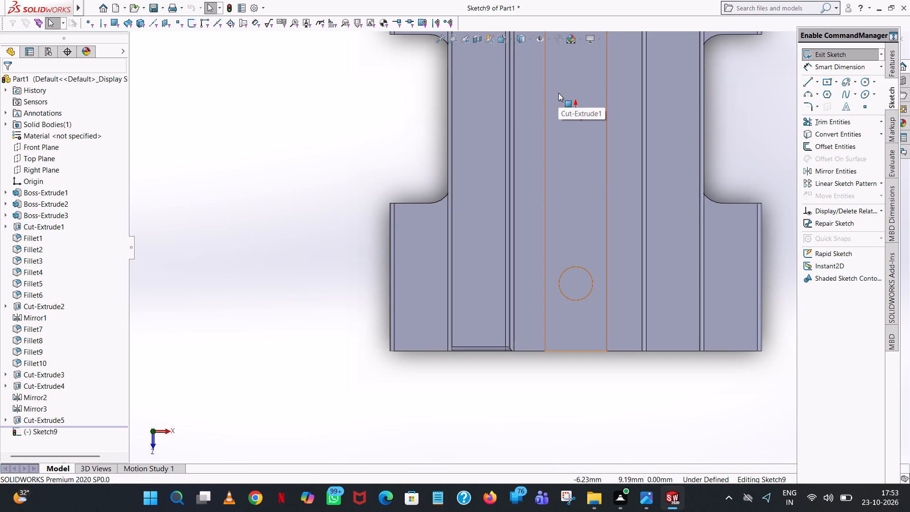
{"action": "left_click", "coordinate": [859, 83]}
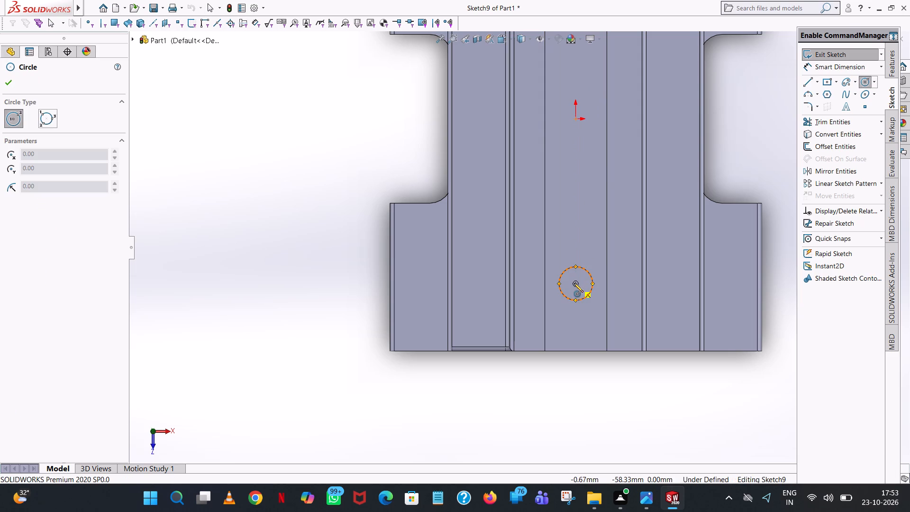
{"action": "left_click", "coordinate": [575, 284]}
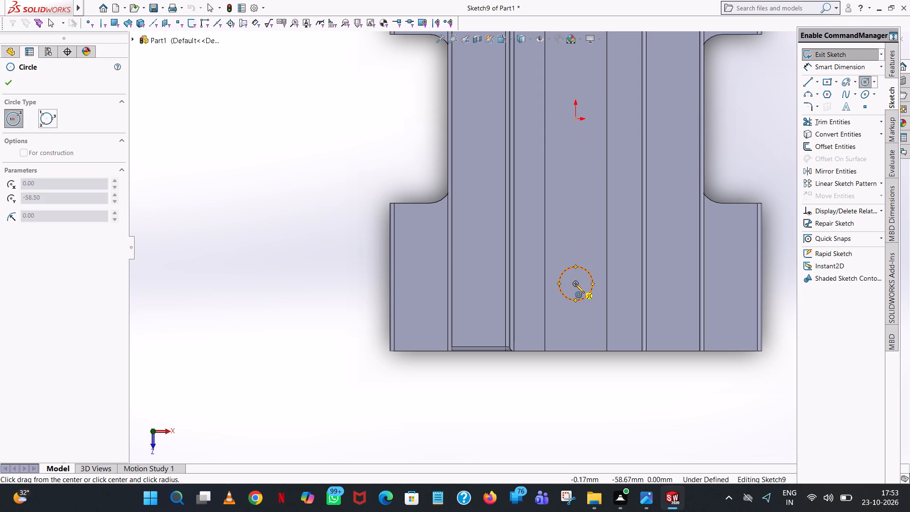
{"action": "left_click", "coordinate": [579, 274]}
{"action": "type", "text": "3.5"}
{"action": "key", "text": "Return"}
{"action": "key", "text": "Return"}
{"action": "key", "text": "Return"}
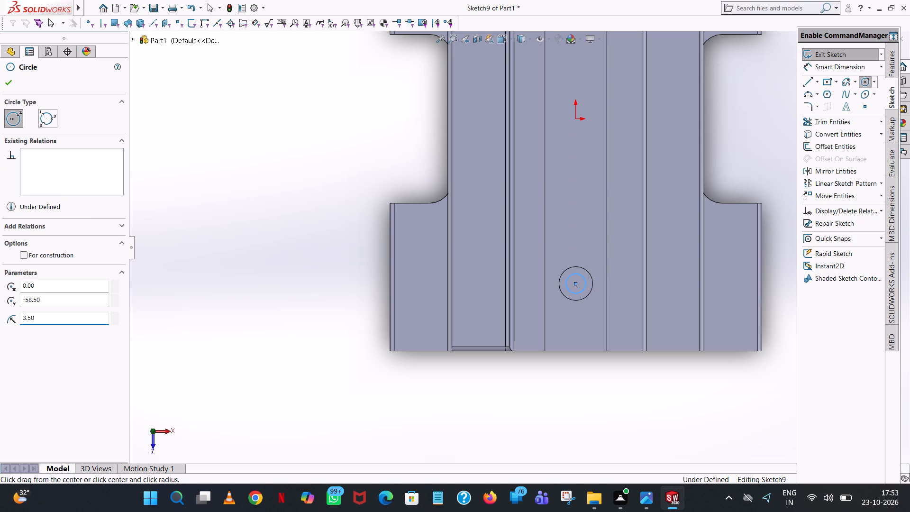
{"action": "left_click", "coordinate": [10, 81]}
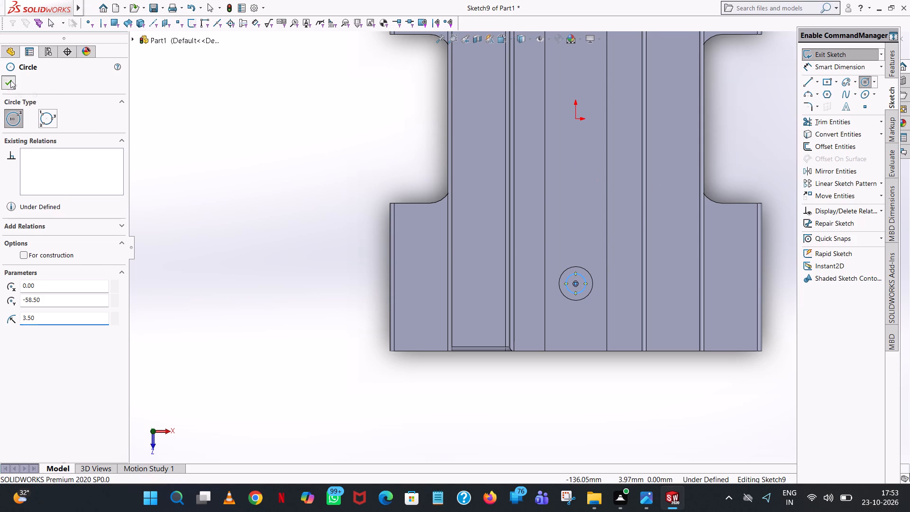
{"action": "left_click", "coordinate": [361, 133]}
Dimension the inner circle's diameter at 7 mm.
{"action": "left_click", "coordinate": [845, 70]}
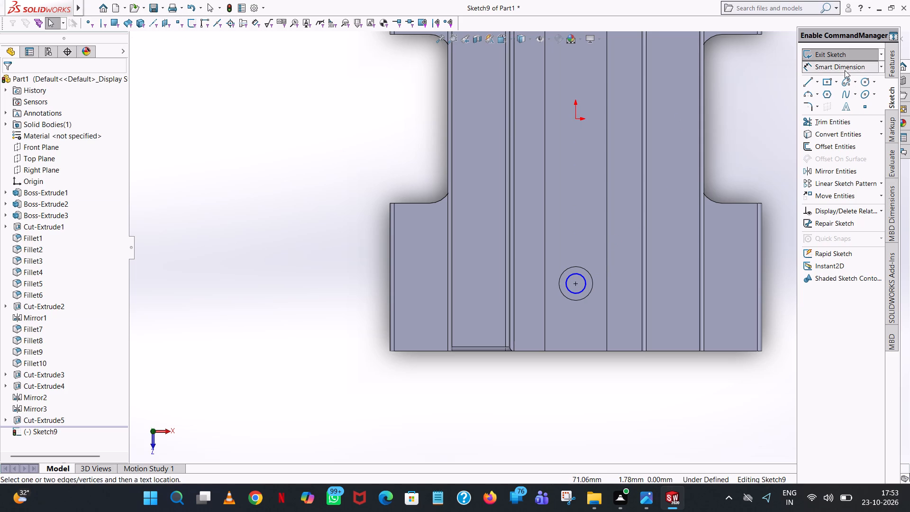
{"action": "left_click", "coordinate": [564, 283]}
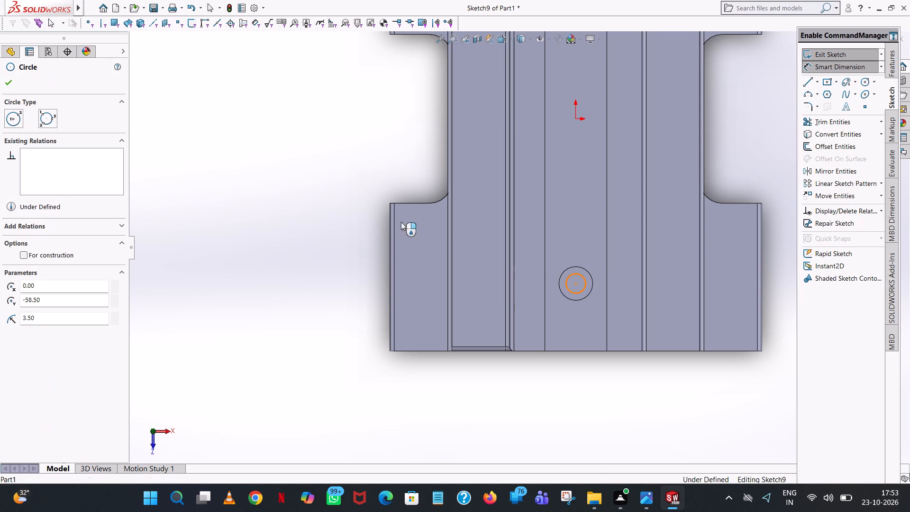
{"action": "left_click", "coordinate": [197, 75]}
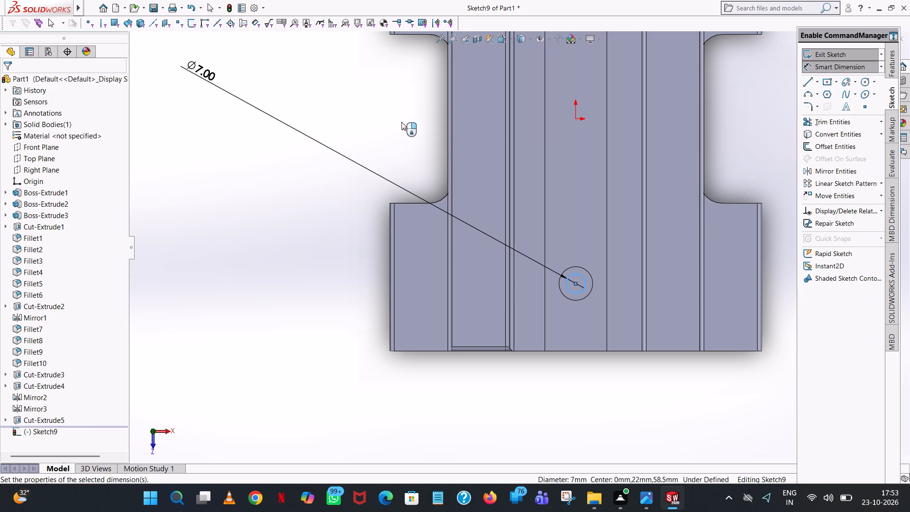
{"action": "left_click", "coordinate": [158, 58]}
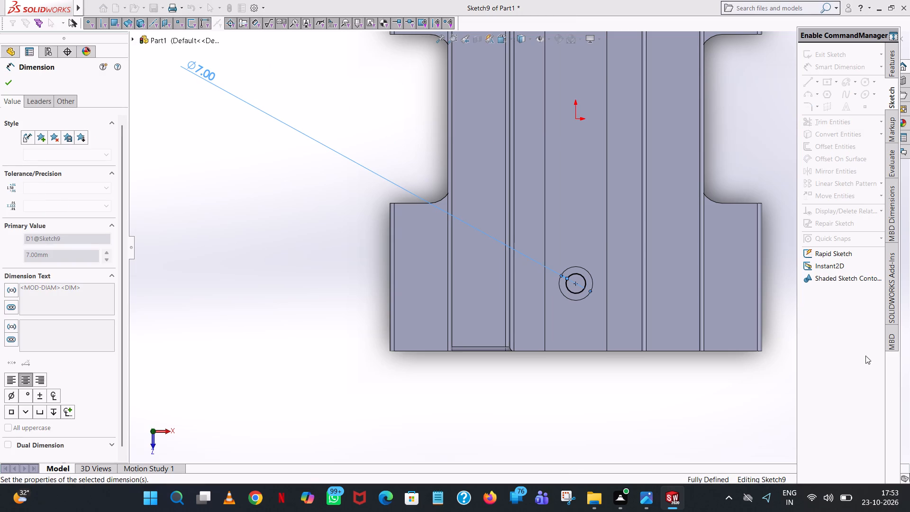
{"action": "left_click", "coordinate": [654, 393]}
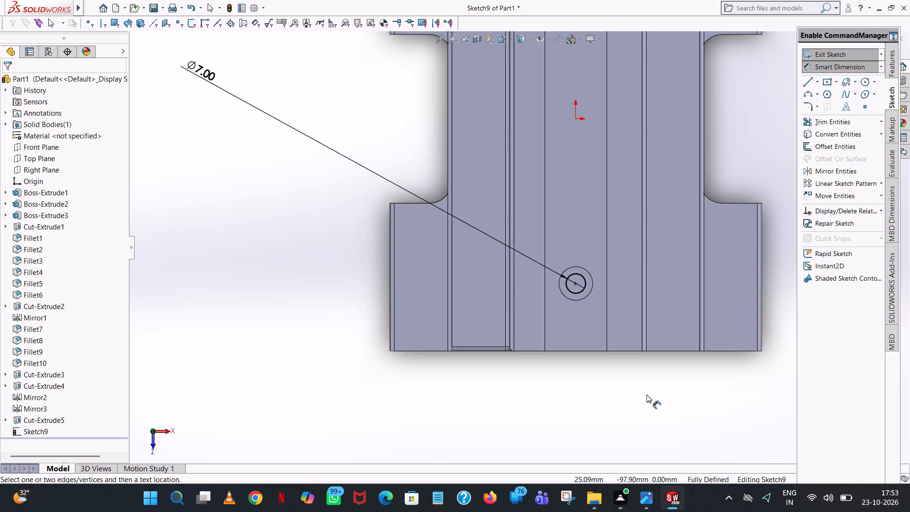
Extrude-cut the 7 mm circle downward to a blind depth of 57 mm, through the base.
{"action": "middle_click_drag", "start_coordinate": [646, 394], "coordinate": [620, 227]}
{"action": "scroll", "coordinate": [660, 280], "scroll_direction": "up", "scroll_amount": 4}
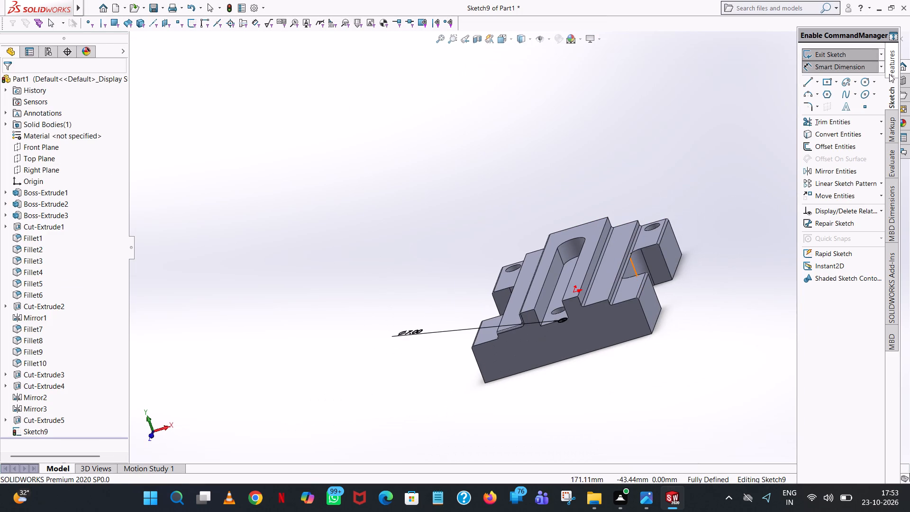
{"action": "left_click", "coordinate": [893, 62]}
{"action": "left_click", "coordinate": [825, 119]}
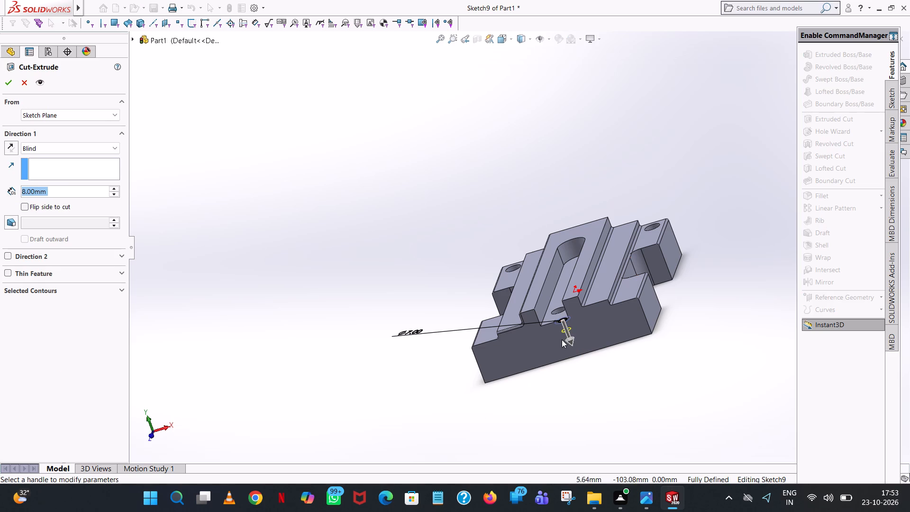
{"action": "left_click_drag", "start_coordinate": [570, 338], "coordinate": [589, 389]}
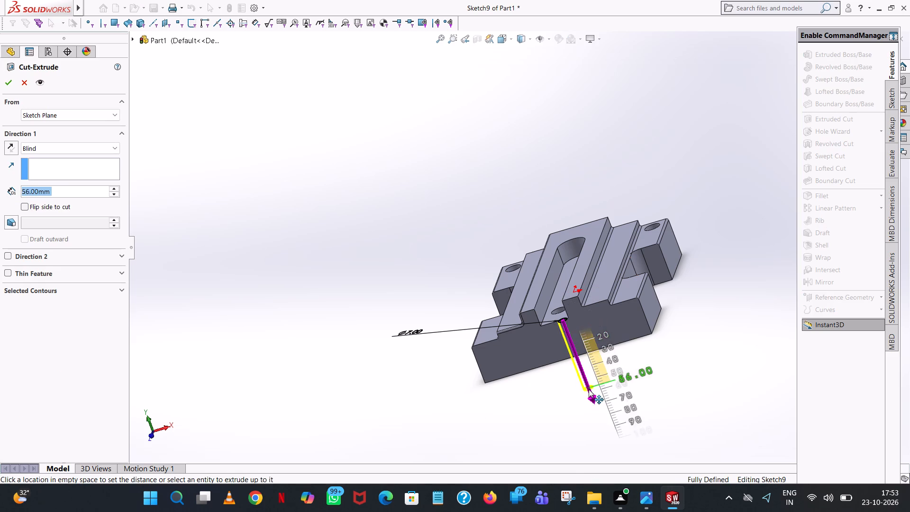
{"action": "left_click_drag", "start_coordinate": [589, 389], "coordinate": [592, 389]}
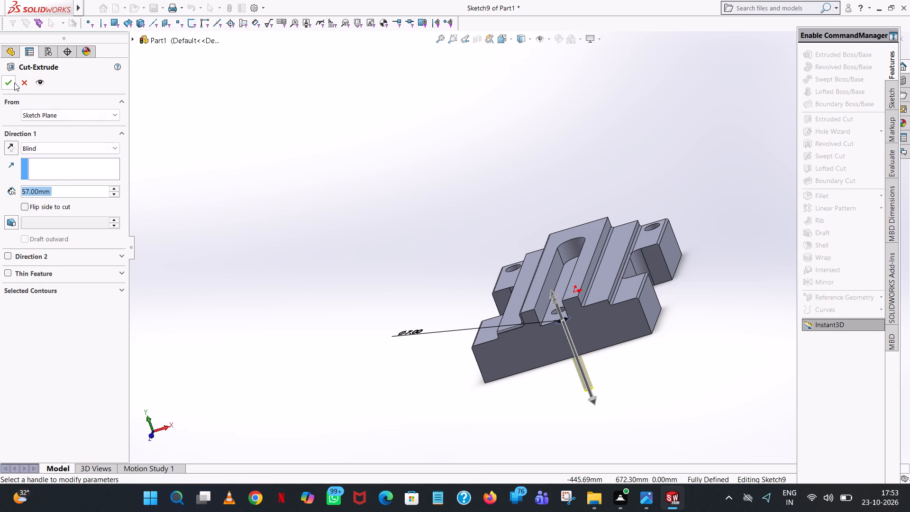
{"action": "left_click", "coordinate": [14, 82]}
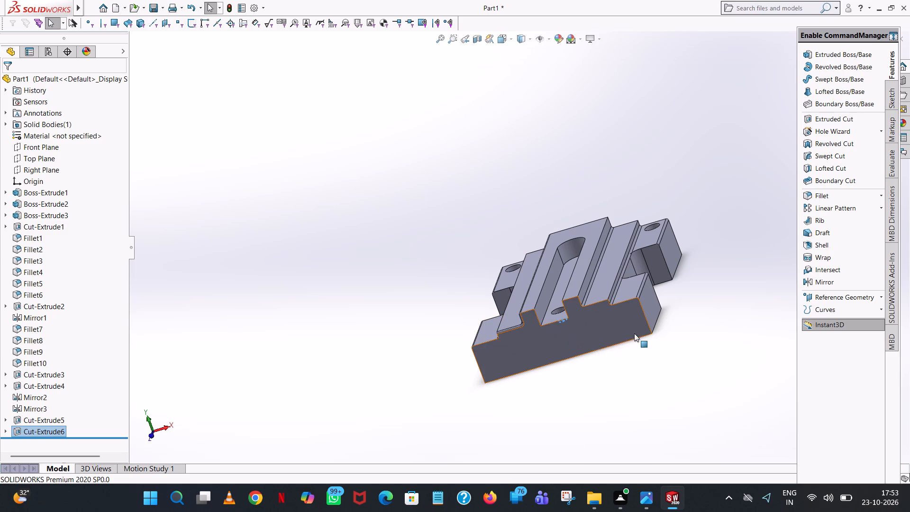
Start an extruded-cut sketch on the positive X side face and draw a 16 mm line along the bottom edge from the positive Z corner.
{"action": "scroll", "coordinate": [634, 333], "scroll_direction": "up", "scroll_amount": 3}
{"action": "middle_click_drag", "start_coordinate": [625, 328], "coordinate": [606, 333]}
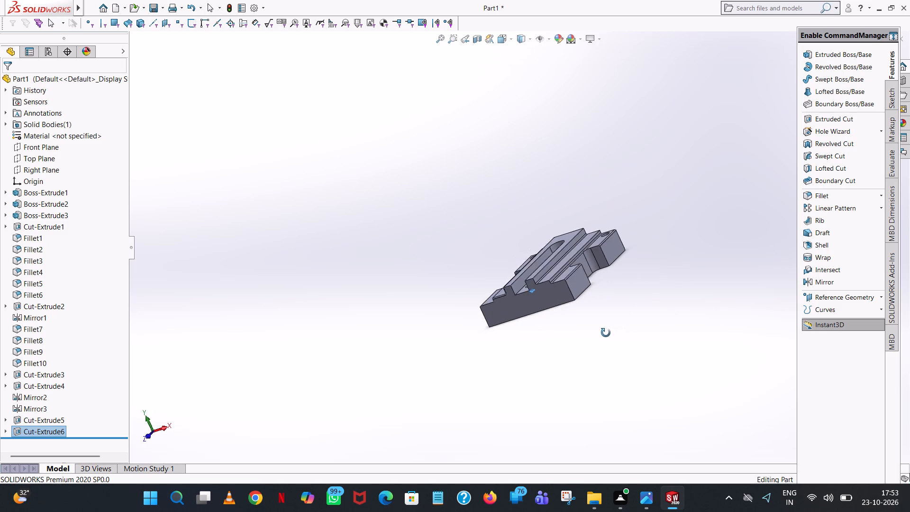
{"action": "middle_click_drag", "start_coordinate": [606, 333], "coordinate": [580, 340]}
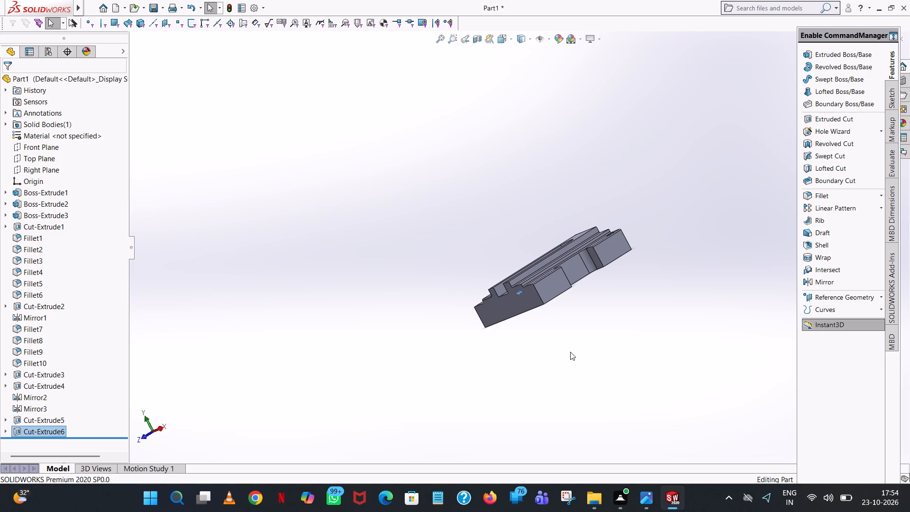
{"action": "key", "text": "ctrl+7"}
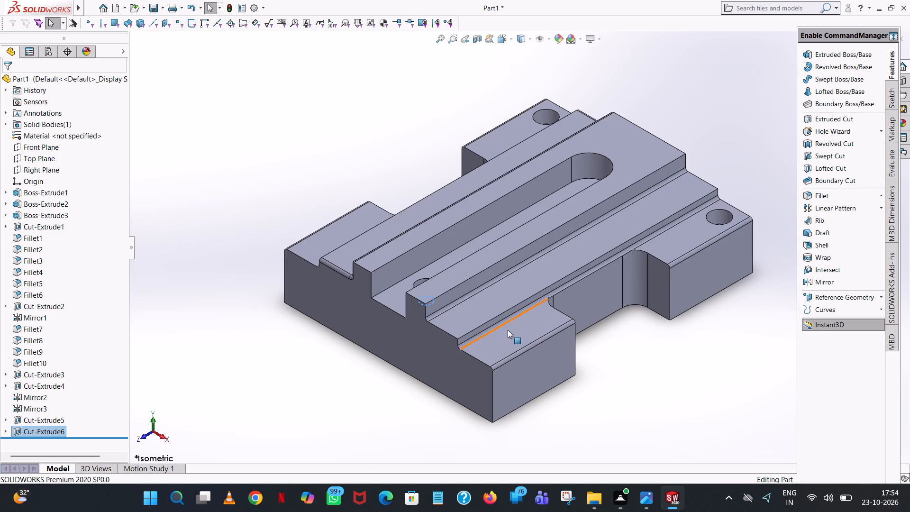
{"action": "scroll", "coordinate": [675, 374], "scroll_direction": "up", "scroll_amount": 2}
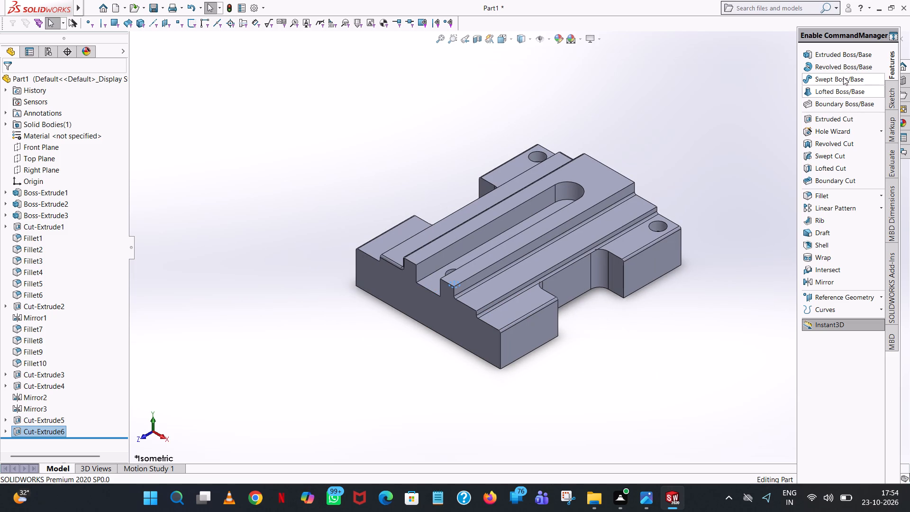
{"action": "left_click", "coordinate": [836, 120]}
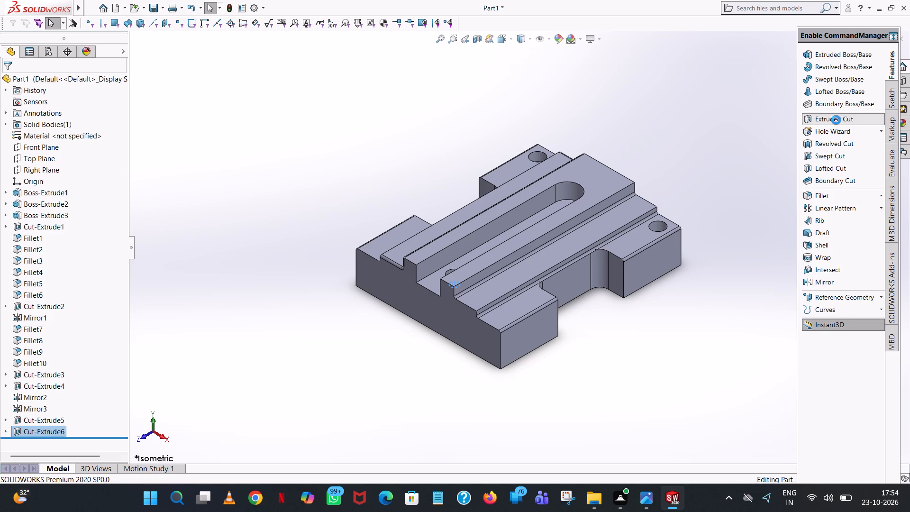
{"action": "left_click", "coordinate": [537, 323]}
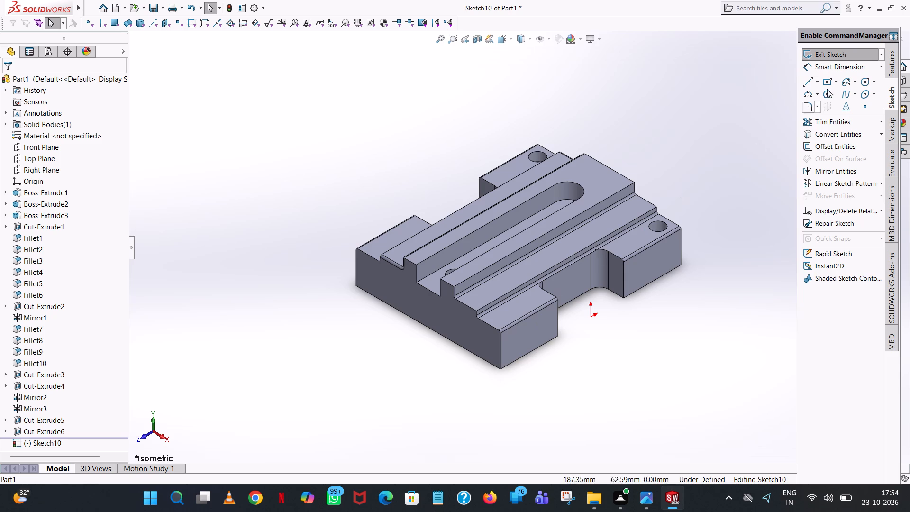
{"action": "left_click", "coordinate": [509, 35]}
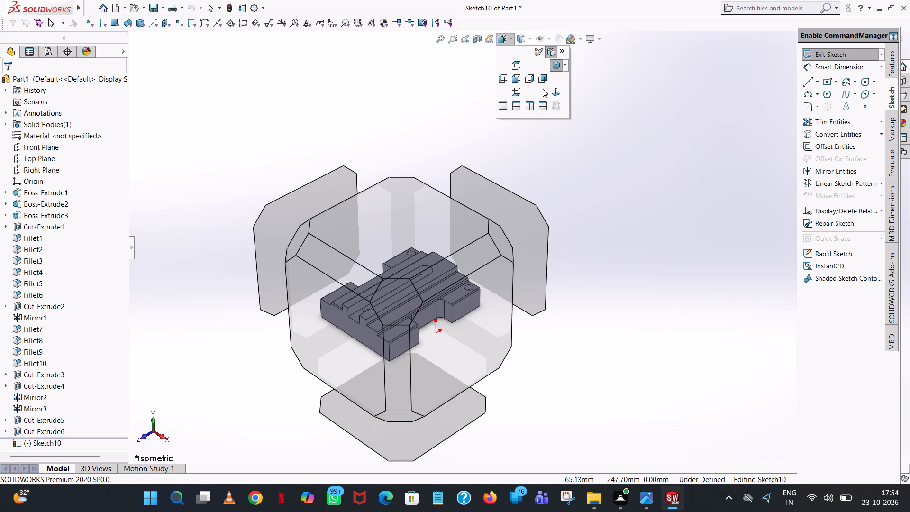
{"action": "left_click", "coordinate": [552, 88]}
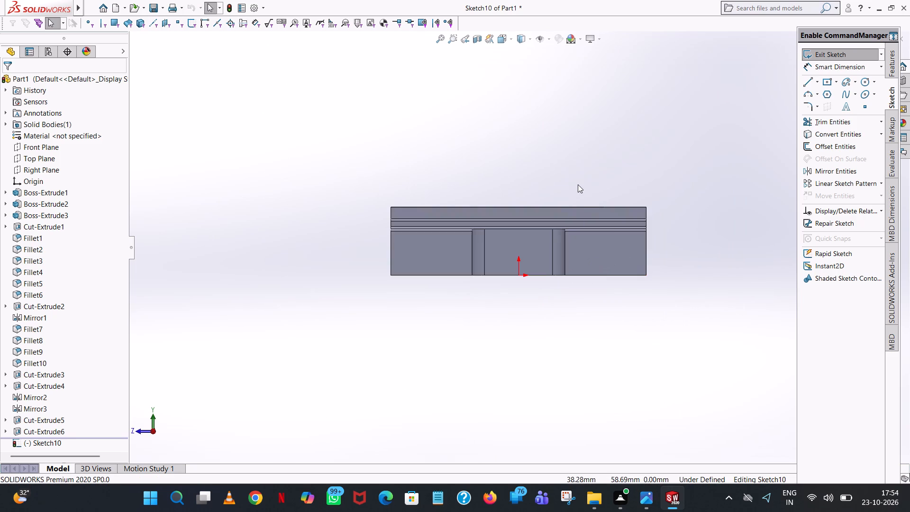
{"action": "middle_click_drag", "start_coordinate": [578, 184], "coordinate": [581, 196]}
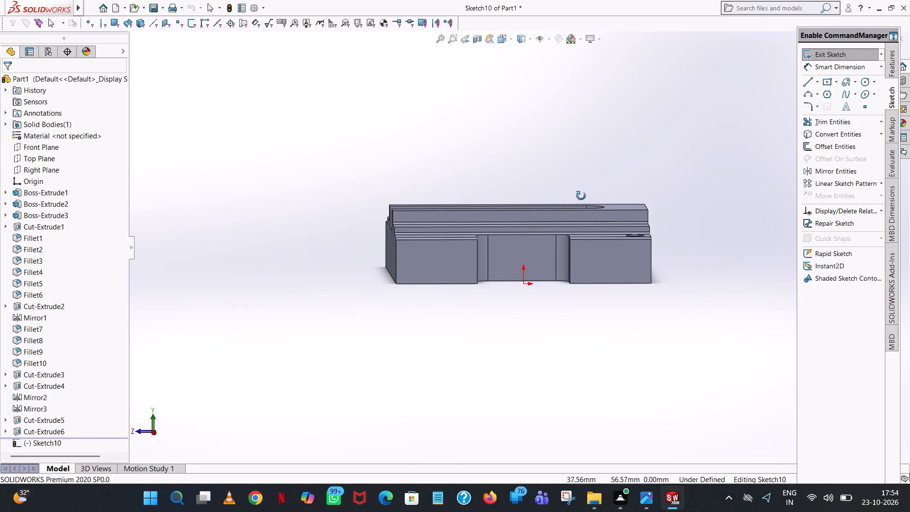
{"action": "middle_click_drag", "start_coordinate": [581, 196], "coordinate": [606, 256]}
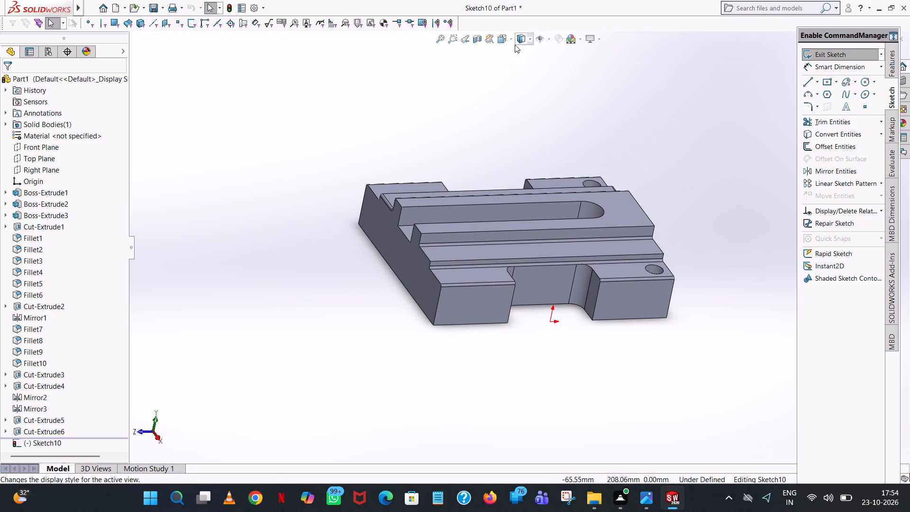
{"action": "left_click", "coordinate": [513, 41]}
{"action": "left_click", "coordinate": [558, 97]}
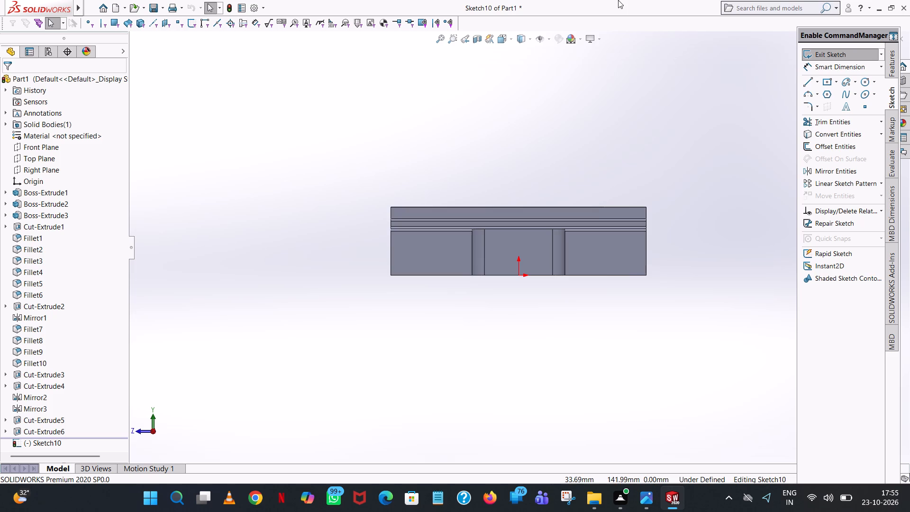
{"action": "left_click", "coordinate": [808, 84]}
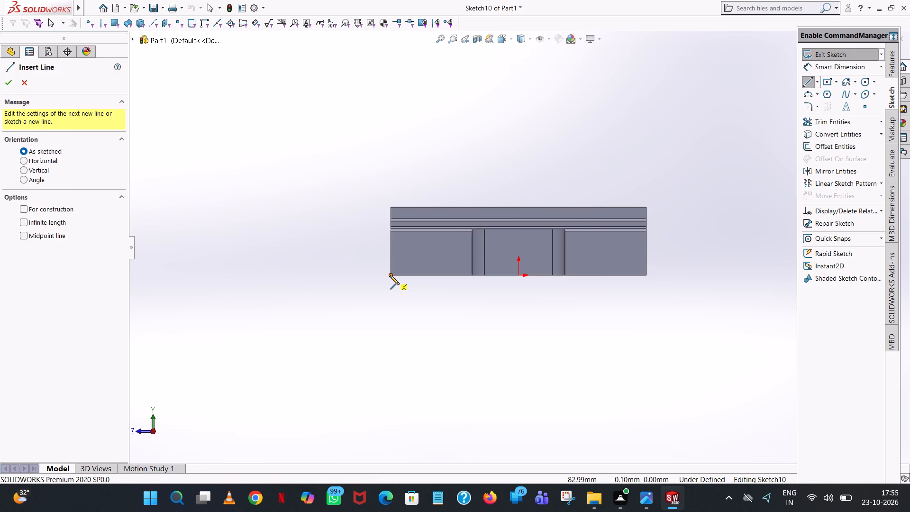
{"action": "left_click", "coordinate": [390, 275]}
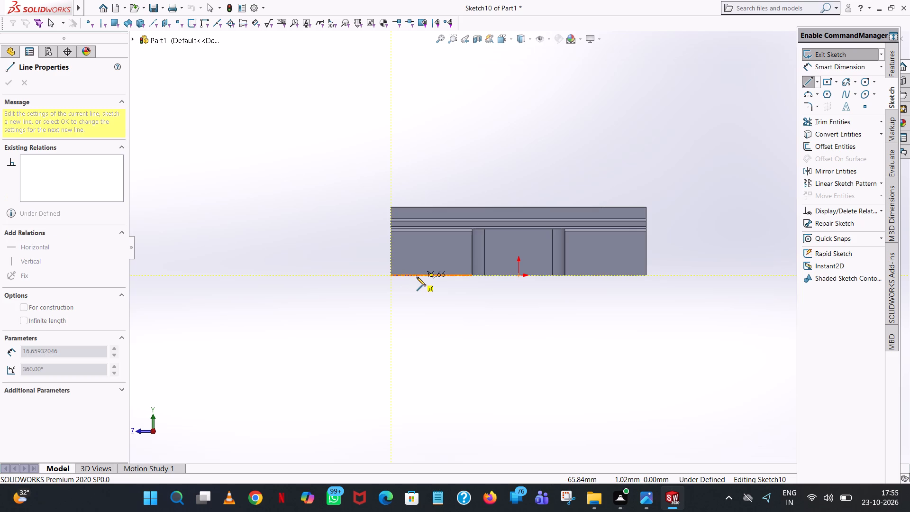
{"action": "left_click", "coordinate": [417, 277]}
{"action": "type", "text": "16"}
{"action": "key", "text": "Return"}
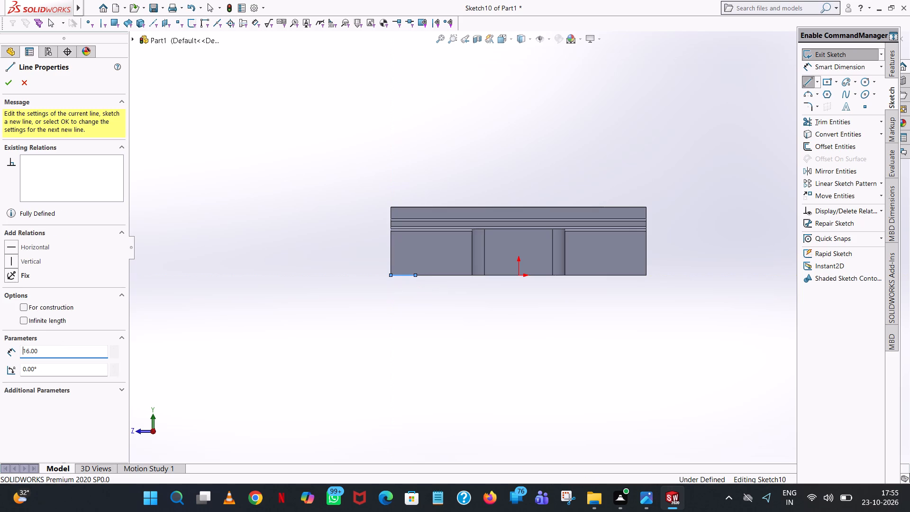
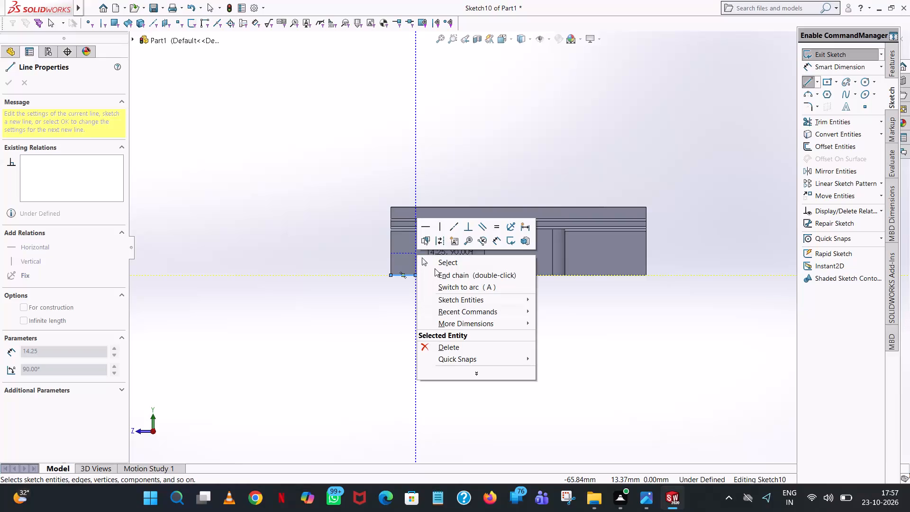
Sketch a closed rectangle from the 16 mm line's inner end, 15 mm high and 36.5 mm wide, reaching the side recess's vertical edge.
{"action": "left_click", "coordinate": [439, 260]}
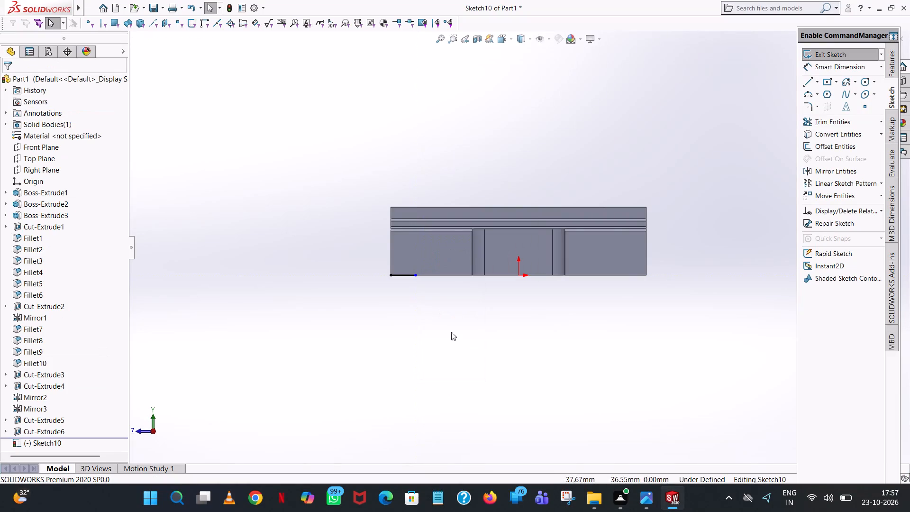
{"action": "left_click", "coordinate": [409, 274]}
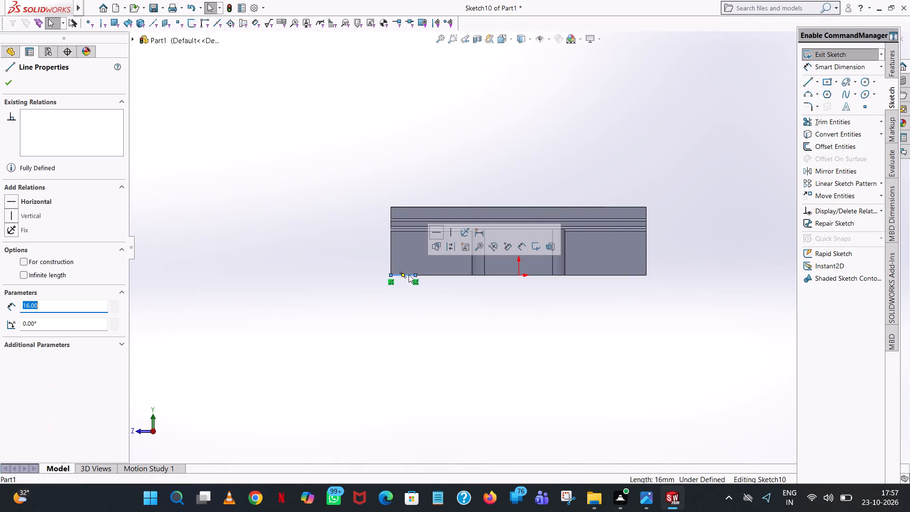
{"action": "left_click", "coordinate": [490, 100]}
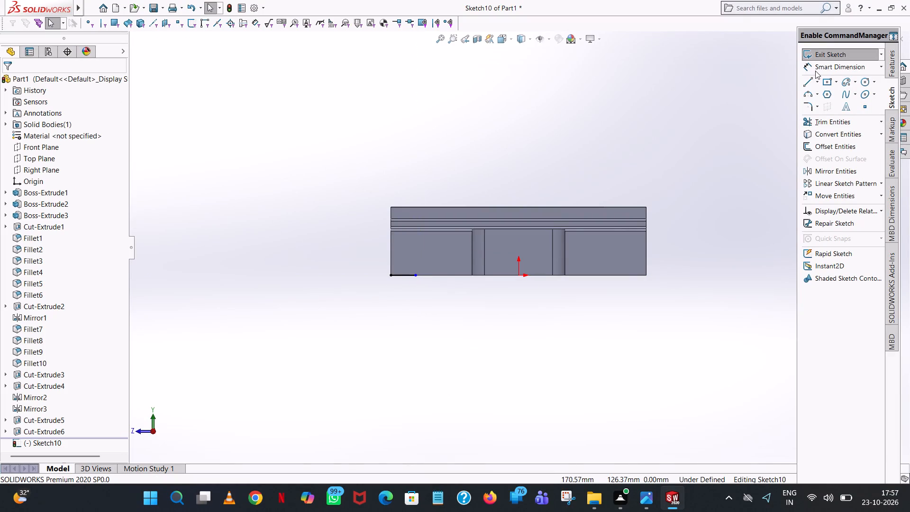
{"action": "left_click", "coordinate": [805, 81]}
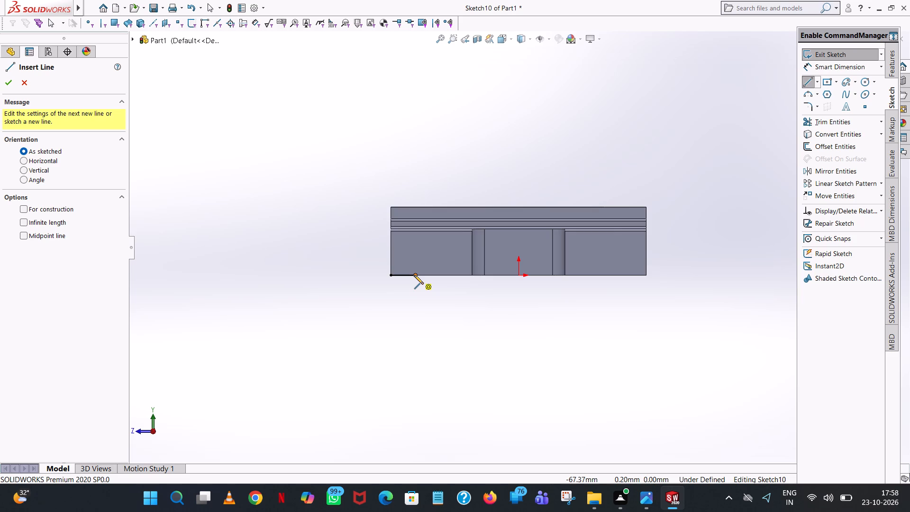
{"action": "left_click", "coordinate": [414, 275]}
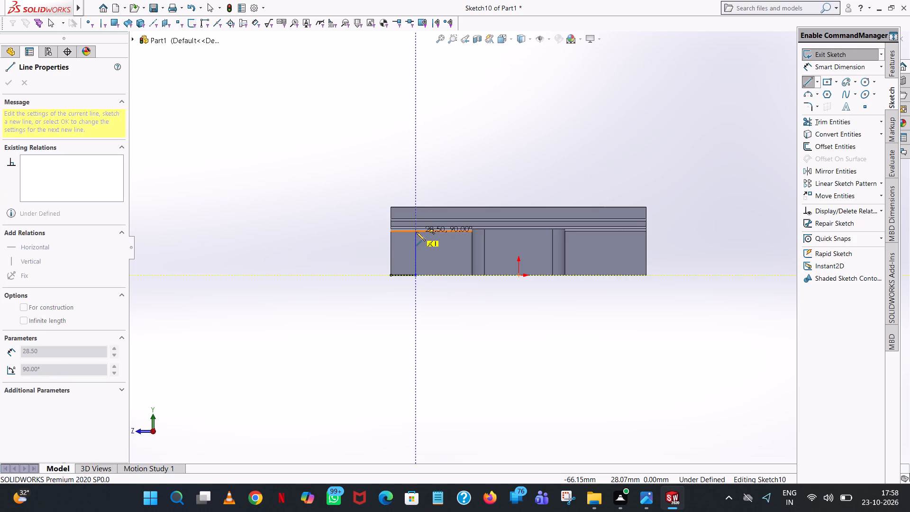
{"action": "scroll", "coordinate": [416, 232], "scroll_direction": "down", "scroll_amount": 6}
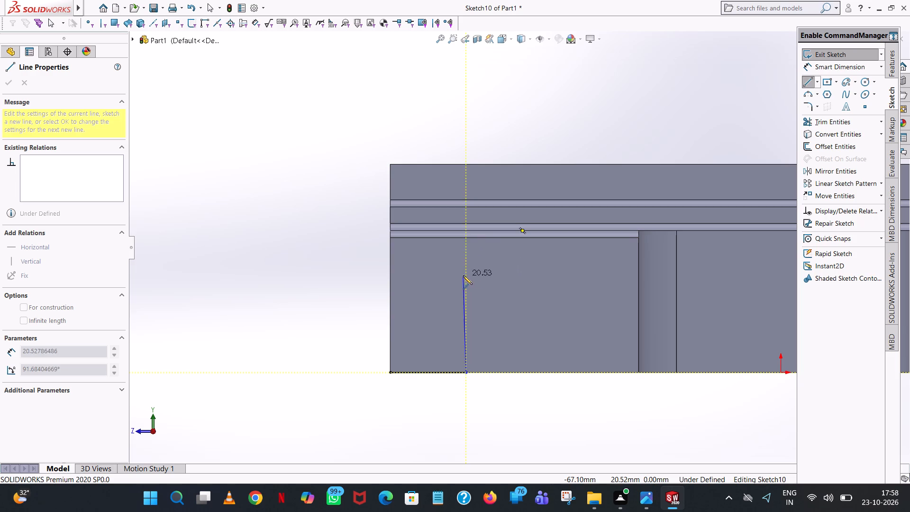
{"action": "left_click", "coordinate": [467, 300]}
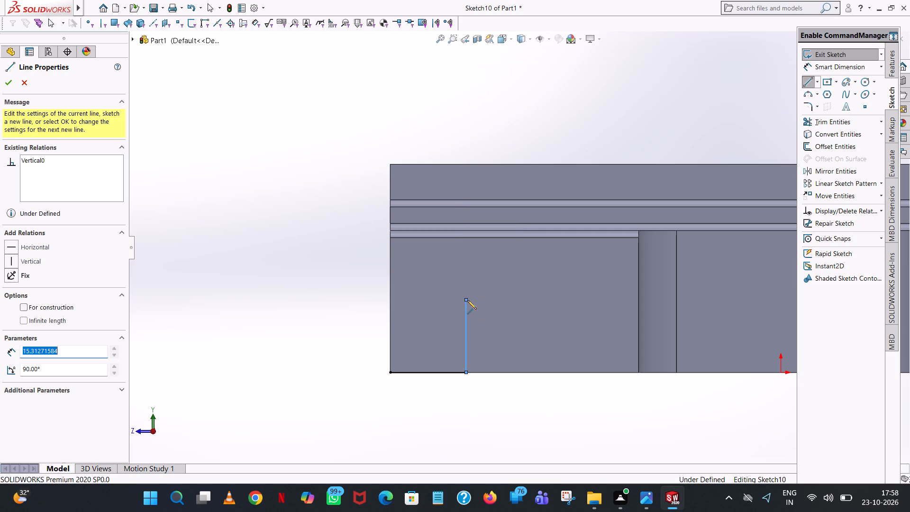
{"action": "type", "text": "15"}
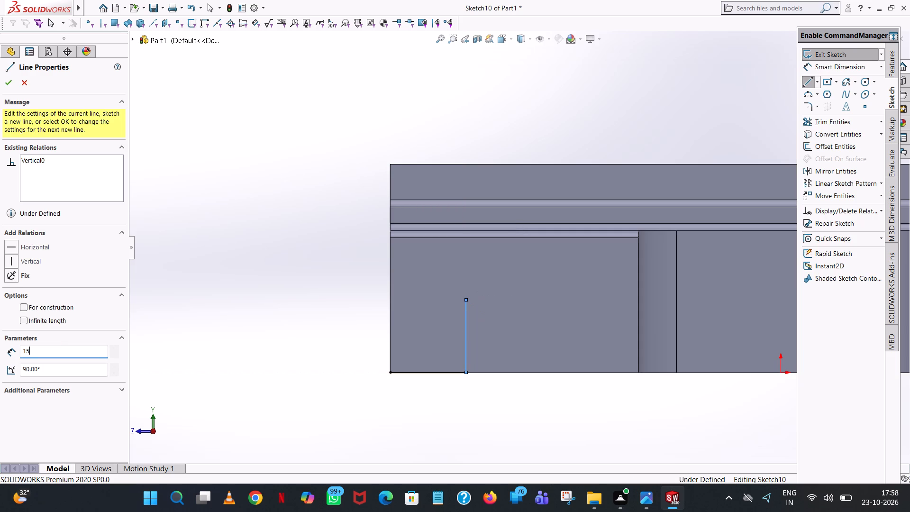
{"action": "key", "text": "Return"}
{"action": "left_click", "coordinate": [638, 301]}
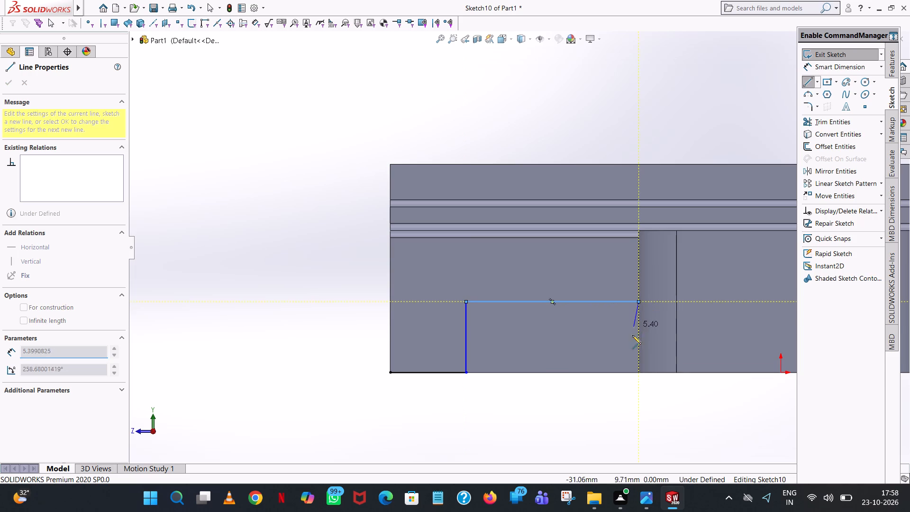
{"action": "left_click", "coordinate": [639, 372]}
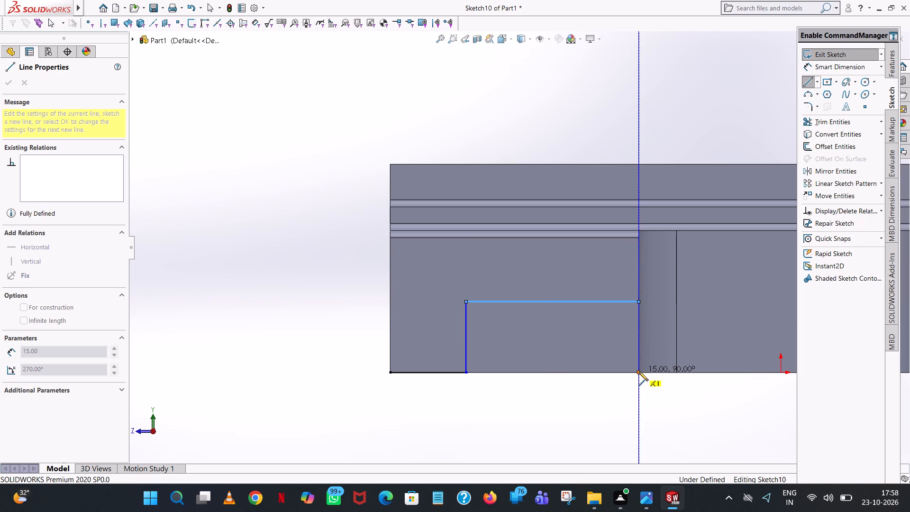
{"action": "left_click", "coordinate": [466, 373]}
{"action": "right_click", "coordinate": [466, 373]}
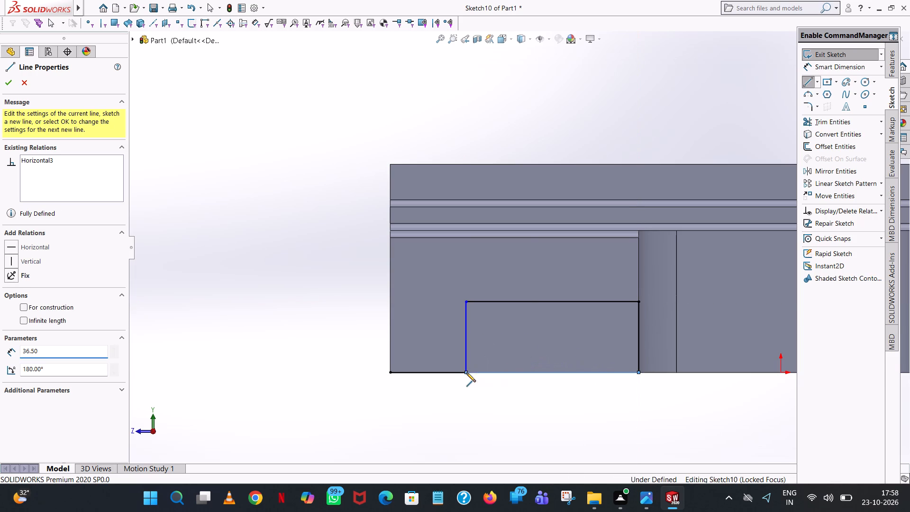
{"action": "left_click", "coordinate": [515, 385]}
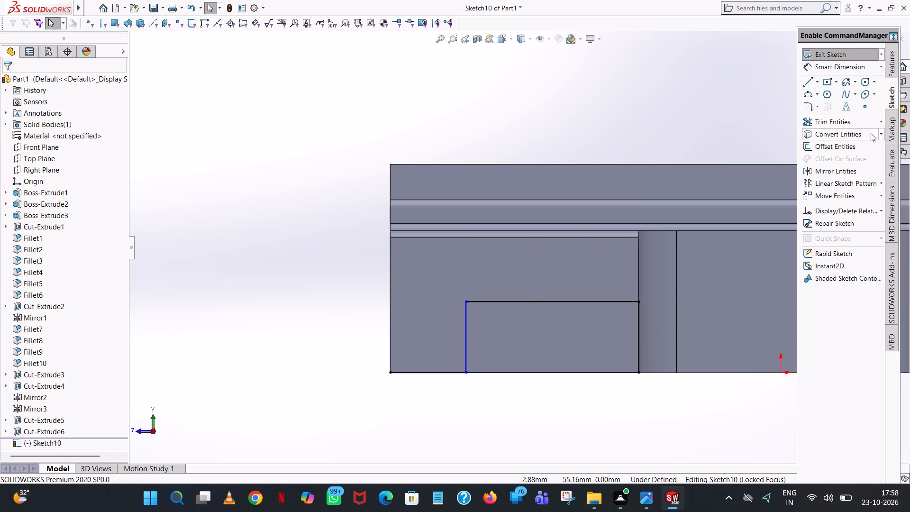
Trim away the 16 mm line between the positive Z corner and the rectangle.
{"action": "left_click", "coordinate": [850, 125]}
{"action": "left_click", "coordinate": [425, 372]}
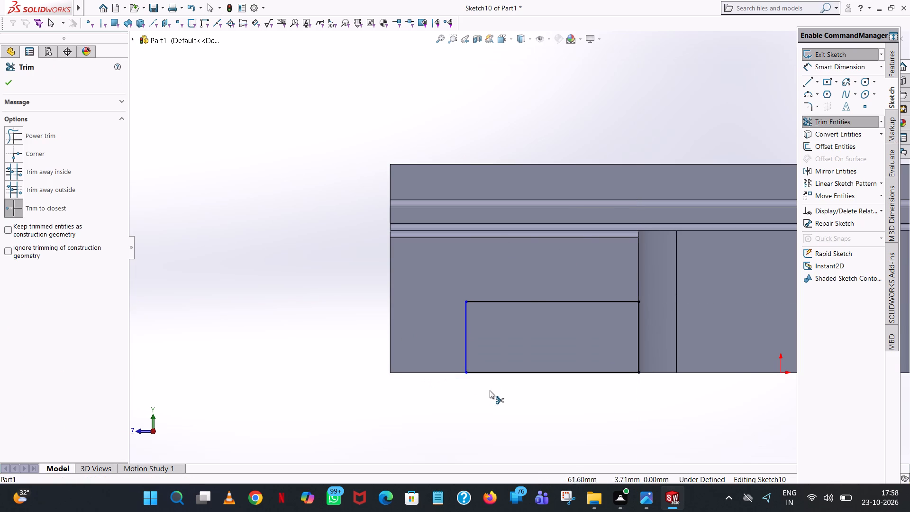
Dimension the horizontal distance from the rectangle's outer vertical side to the origin.
{"action": "scroll", "coordinate": [491, 390], "scroll_direction": "up", "scroll_amount": 5}
{"action": "middle_click_drag", "start_coordinate": [579, 327], "coordinate": [528, 379]}
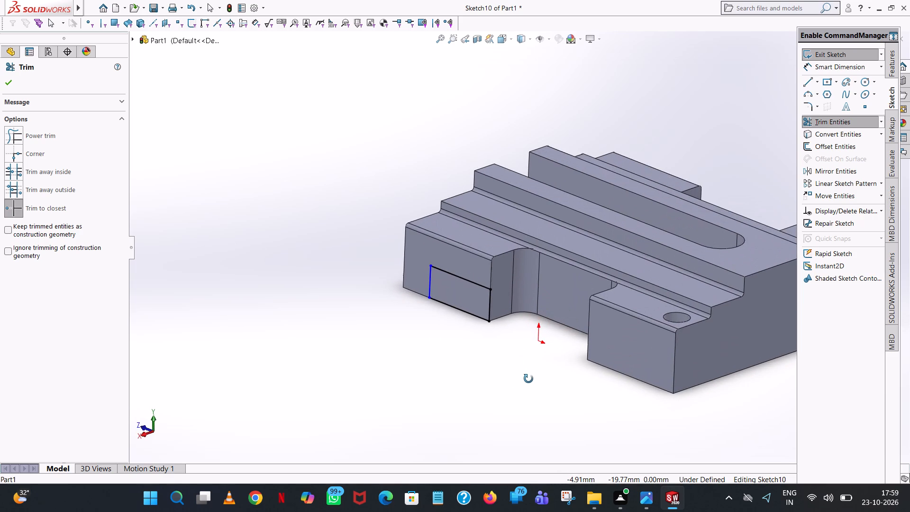
{"action": "middle_click_drag", "start_coordinate": [528, 379], "coordinate": [633, 338]}
{"action": "scroll", "coordinate": [529, 380], "scroll_direction": "up", "scroll_amount": 1}
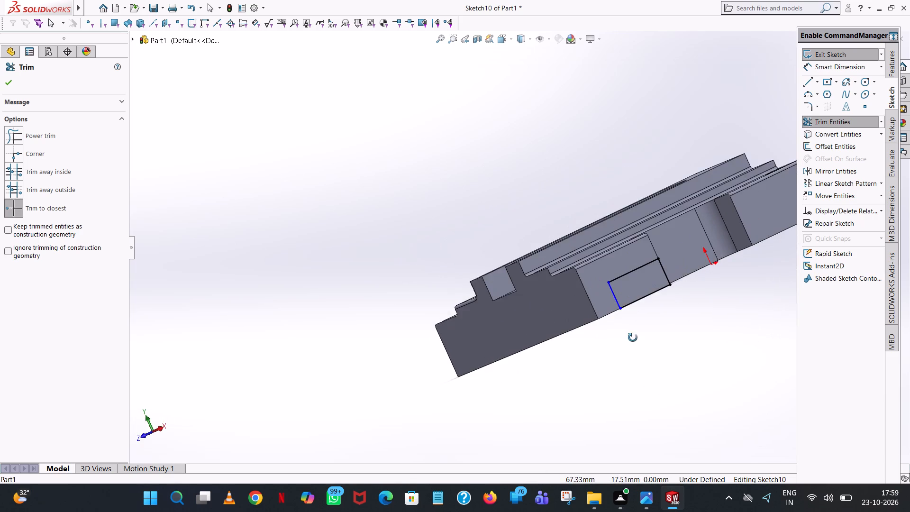
{"action": "middle_click_drag", "start_coordinate": [633, 338], "coordinate": [593, 373]}
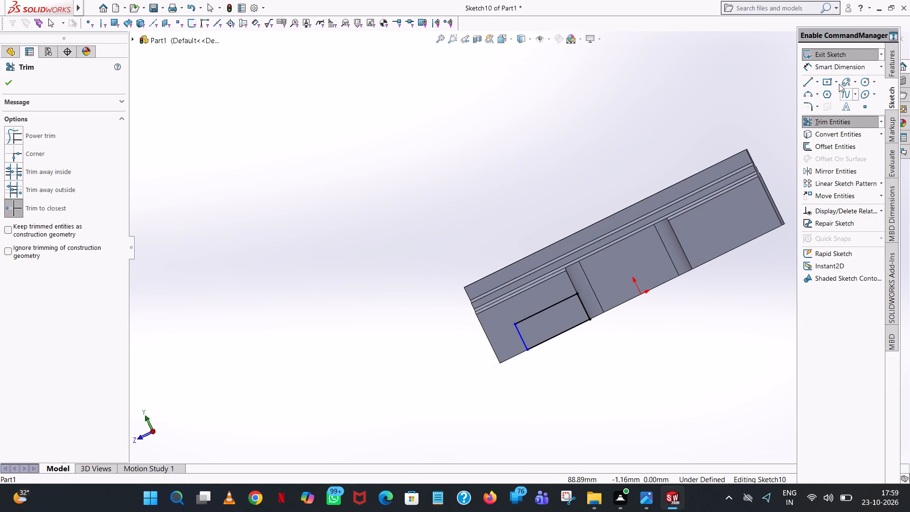
{"action": "left_click", "coordinate": [836, 67]}
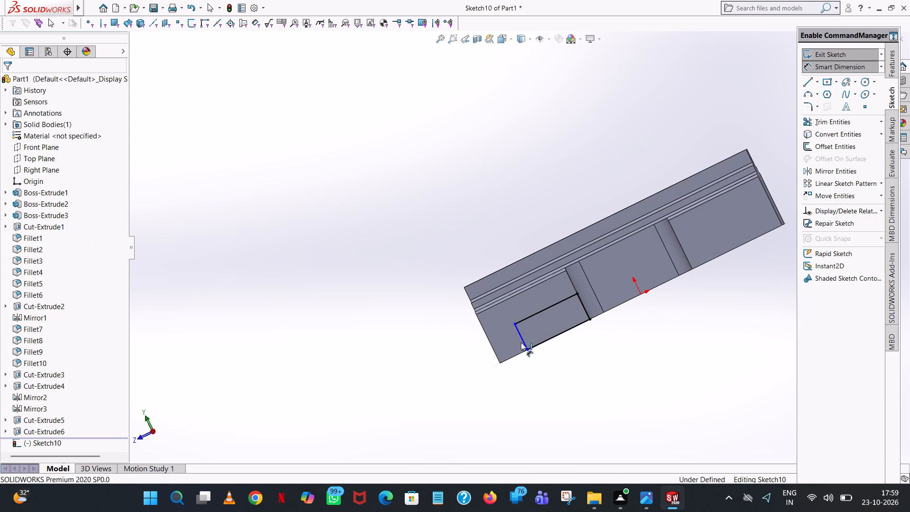
{"action": "left_click", "coordinate": [521, 342]}
{"action": "left_click", "coordinate": [422, 369]}
{"action": "left_click", "coordinate": [531, 261]}
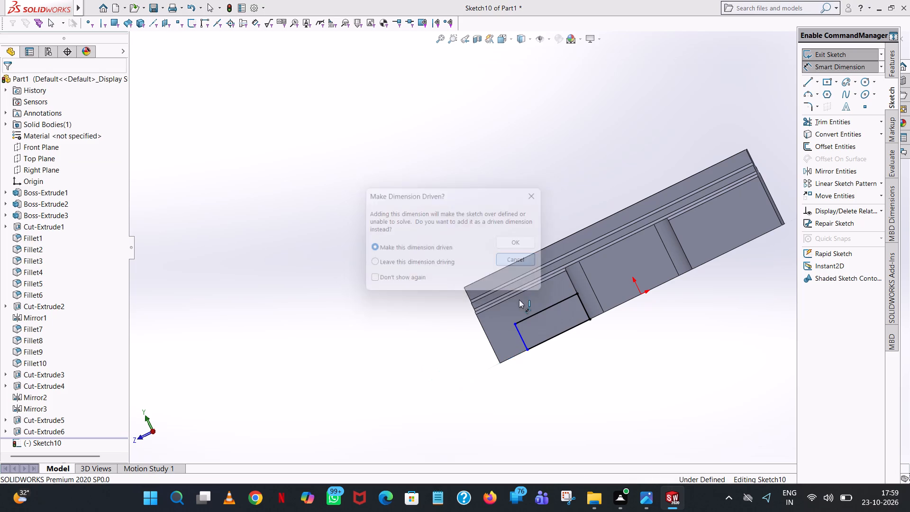
{"action": "left_click", "coordinate": [524, 343]}
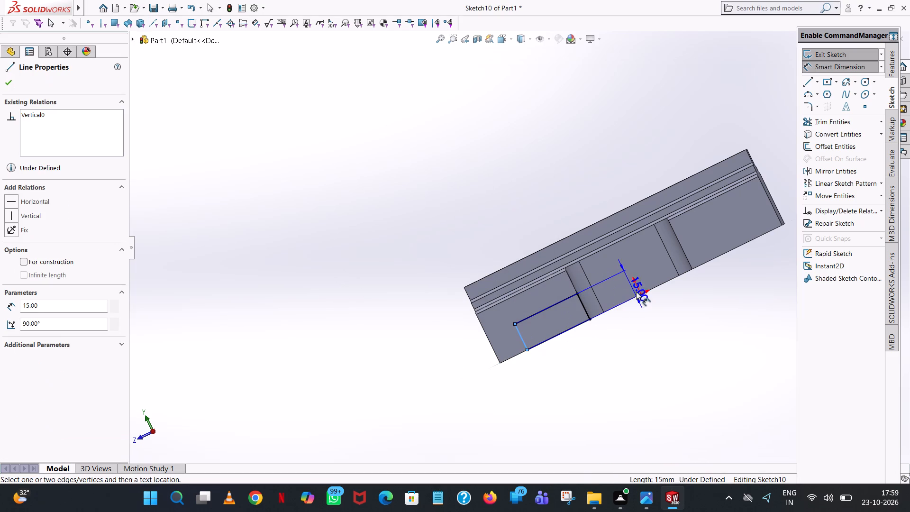
{"action": "left_click", "coordinate": [643, 295]}
{"action": "left_click", "coordinate": [648, 340]}
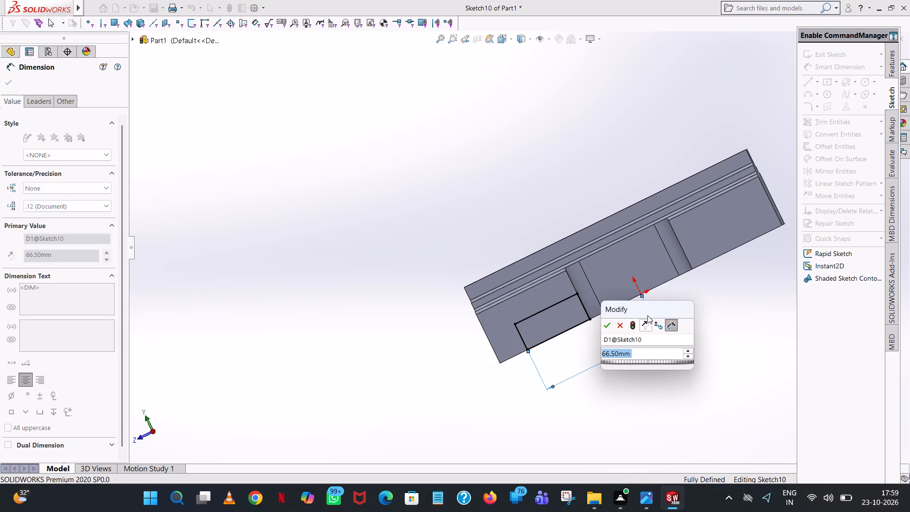
{"action": "left_click", "coordinate": [609, 327]}
{"action": "left_click", "coordinate": [578, 143]}
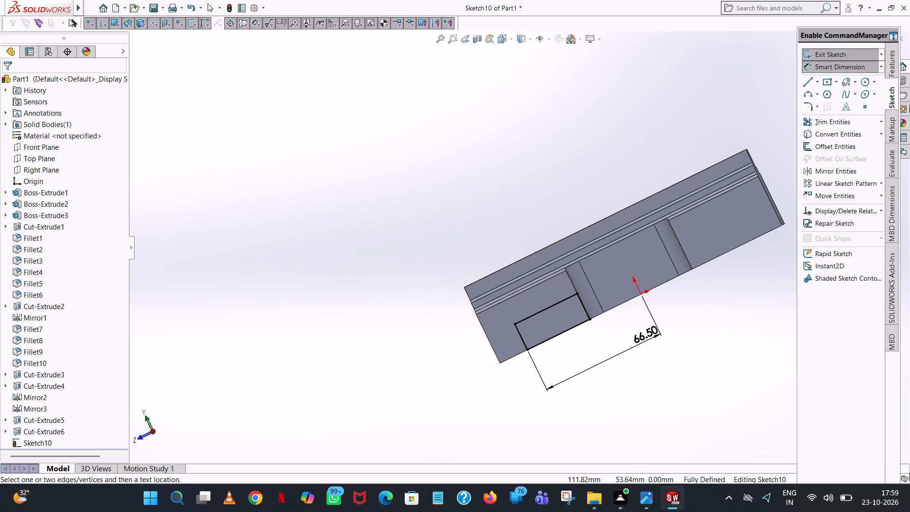
Extrude-cut the rectangle to a blind depth of 200 mm, through the full width of the part.
{"action": "left_click", "coordinate": [890, 59]}
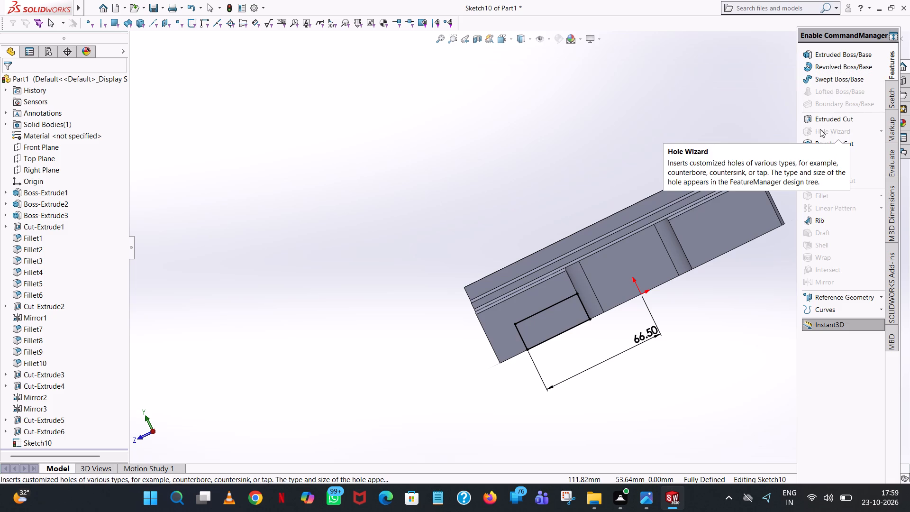
{"action": "left_click", "coordinate": [815, 117]}
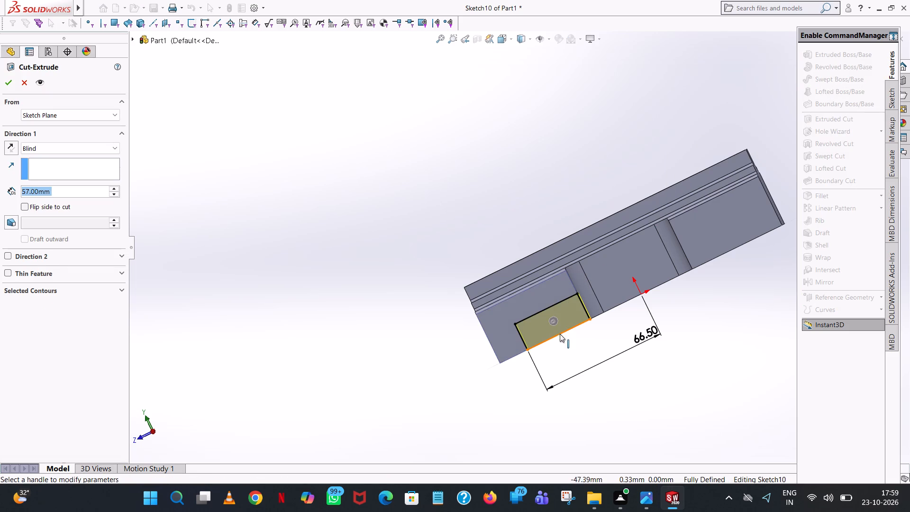
{"action": "middle_click_drag", "start_coordinate": [562, 333], "coordinate": [615, 254]}
{"action": "left_click_drag", "start_coordinate": [592, 290], "coordinate": [425, 412]}
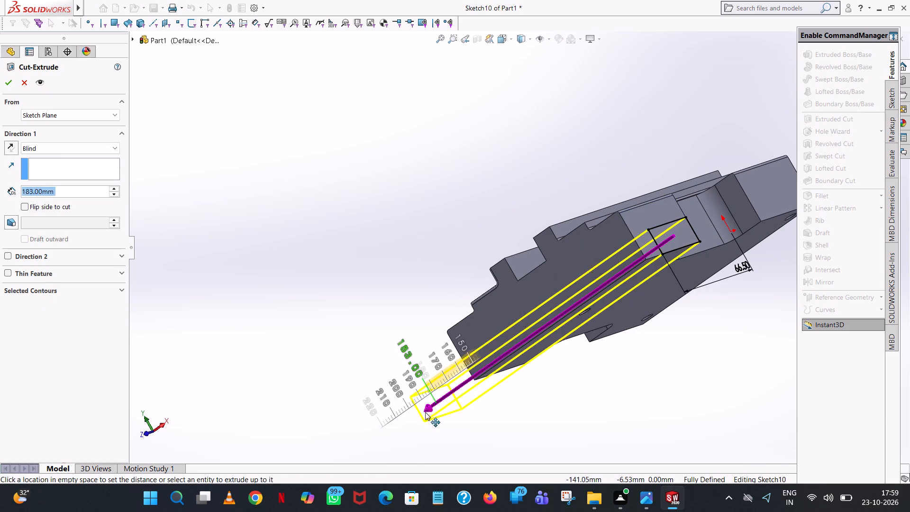
{"action": "left_click_drag", "start_coordinate": [425, 412], "coordinate": [414, 419]}
{"action": "left_click", "coordinate": [9, 81]}
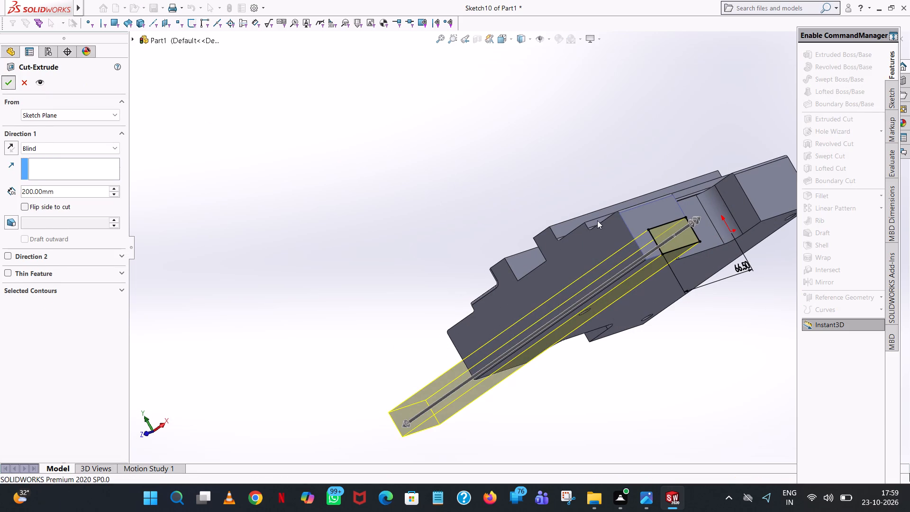
{"action": "left_click", "coordinate": [384, 179]}
Start an extruded-cut sketch on the positive X side face, on the block between the side recess and the negative Z end.
{"action": "middle_click_drag", "start_coordinate": [409, 186], "coordinate": [353, 224]}
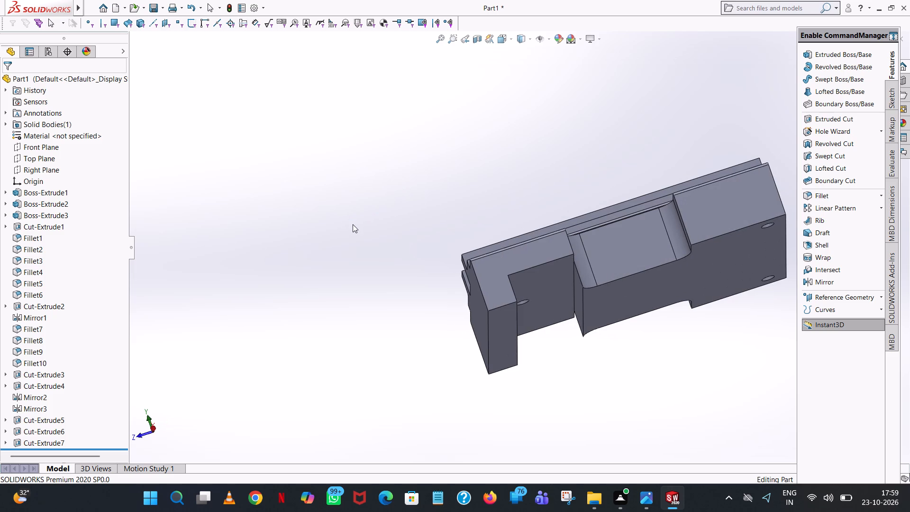
{"action": "middle_click_drag", "start_coordinate": [576, 177], "coordinate": [573, 240]}
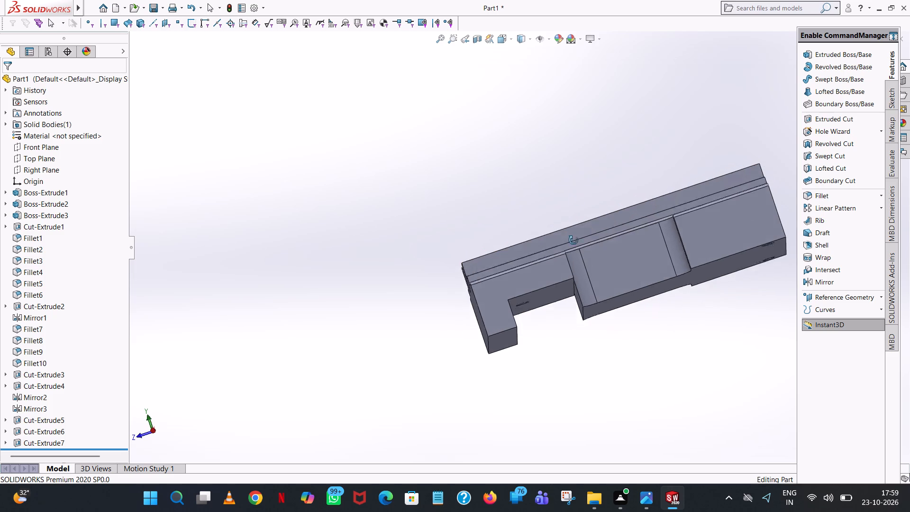
{"action": "middle_click_drag", "start_coordinate": [573, 240], "coordinate": [572, 237]}
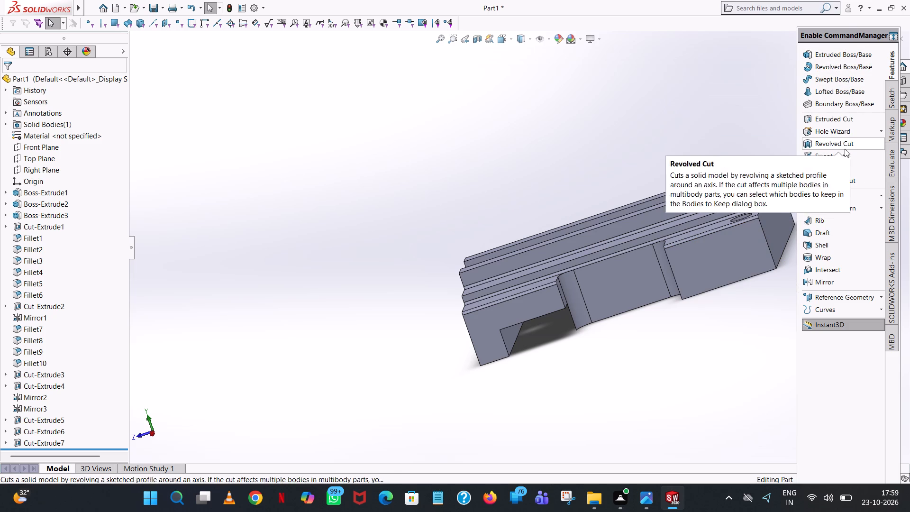
{"action": "left_click", "coordinate": [858, 115]}
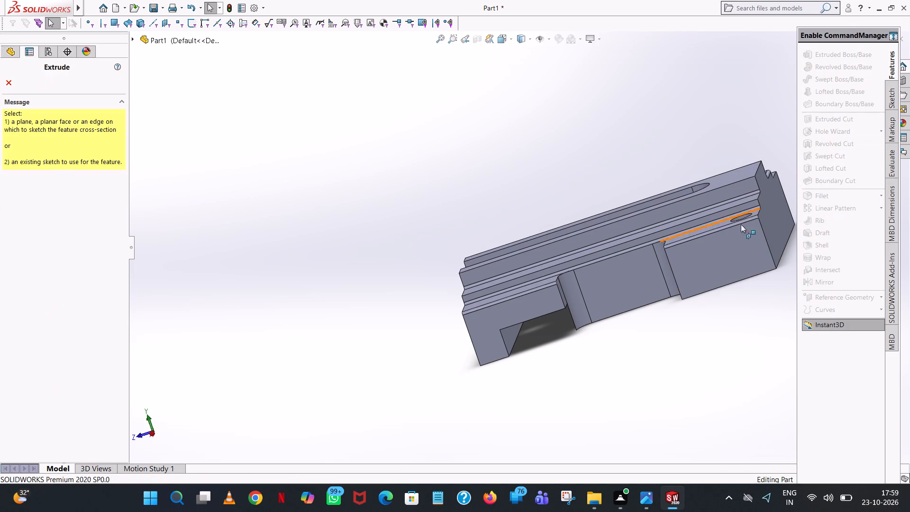
{"action": "left_click", "coordinate": [721, 254]}
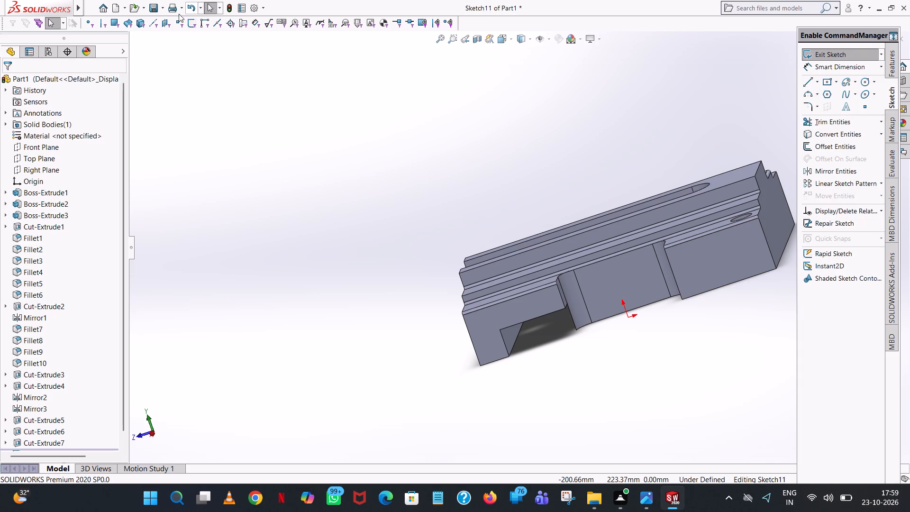
{"action": "middle_click_drag", "start_coordinate": [447, 134], "coordinate": [452, 171]}
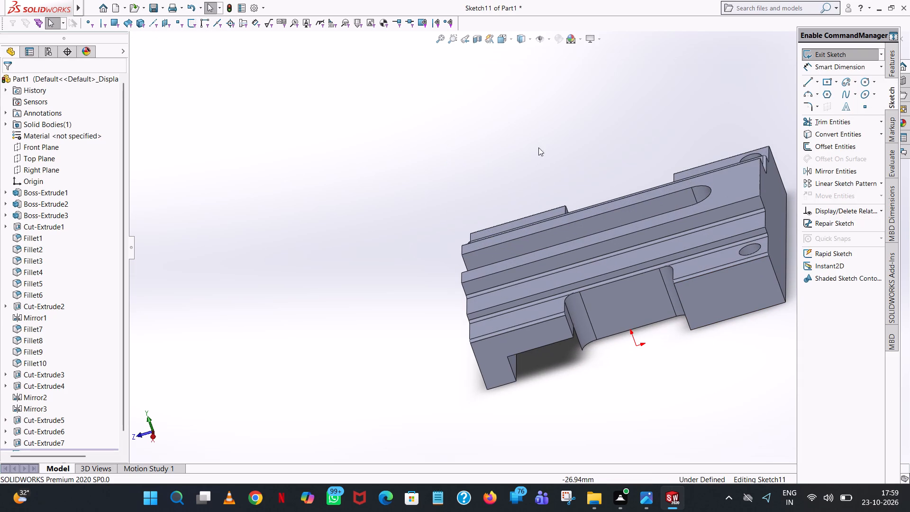
{"action": "left_click", "coordinate": [510, 39]}
{"action": "left_click", "coordinate": [551, 91]}
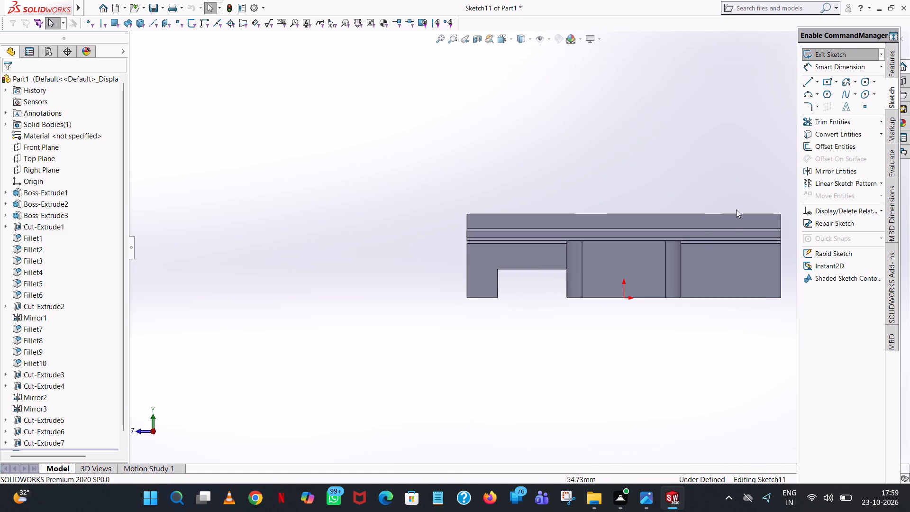
{"action": "scroll", "coordinate": [667, 285], "scroll_direction": "up", "scroll_amount": 1}
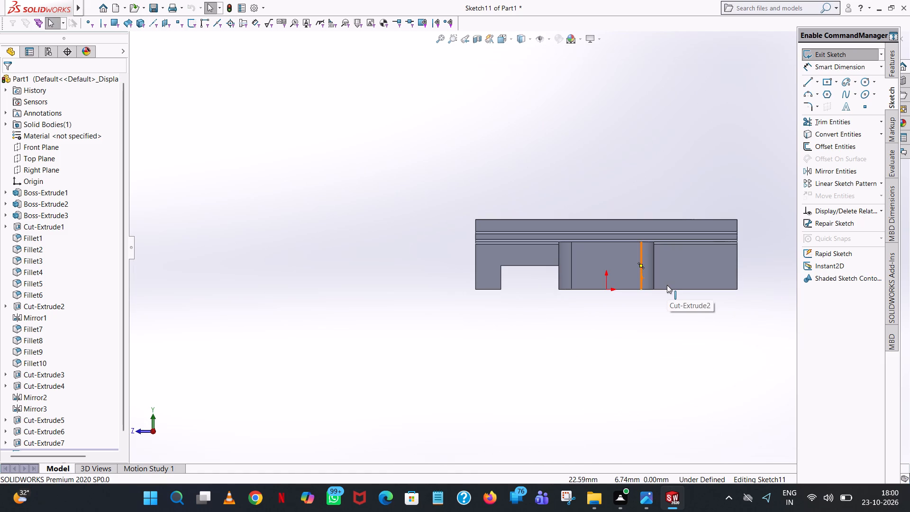
{"action": "scroll", "coordinate": [667, 285], "scroll_direction": "down", "scroll_amount": 3}
{"action": "middle_click_drag", "start_coordinate": [667, 285], "coordinate": [663, 289]}
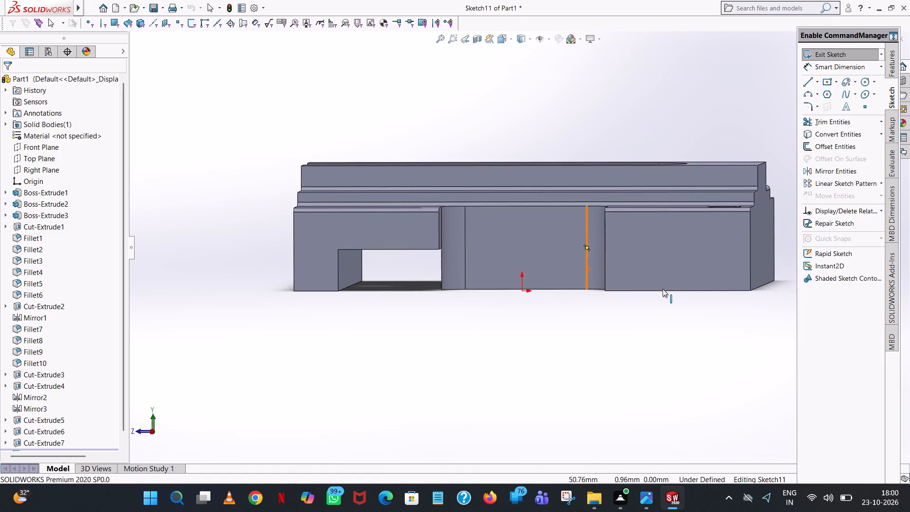
{"action": "scroll", "coordinate": [727, 290], "scroll_direction": "up", "scroll_amount": 4}
{"action": "scroll", "coordinate": [729, 280], "scroll_direction": "down", "scroll_amount": 4}
{"action": "middle_click", "coordinate": [619, 255]}
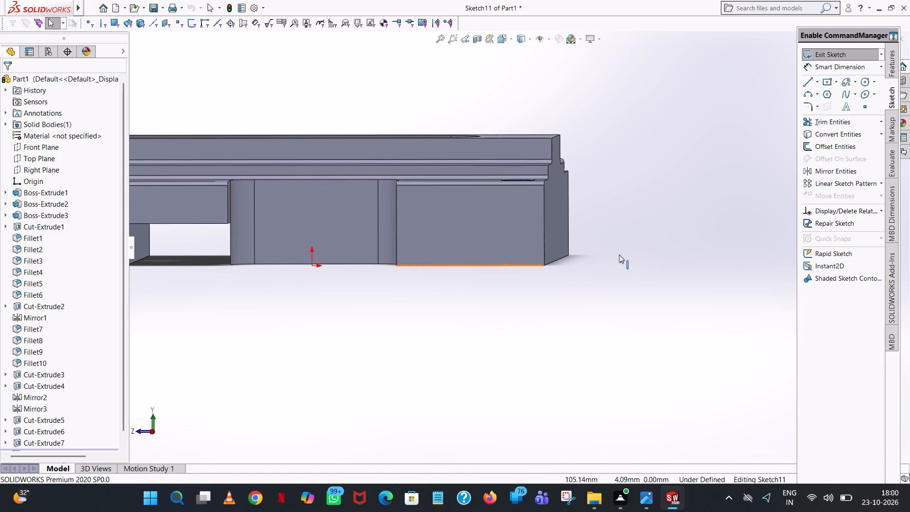
{"action": "left_click", "coordinate": [511, 37]}
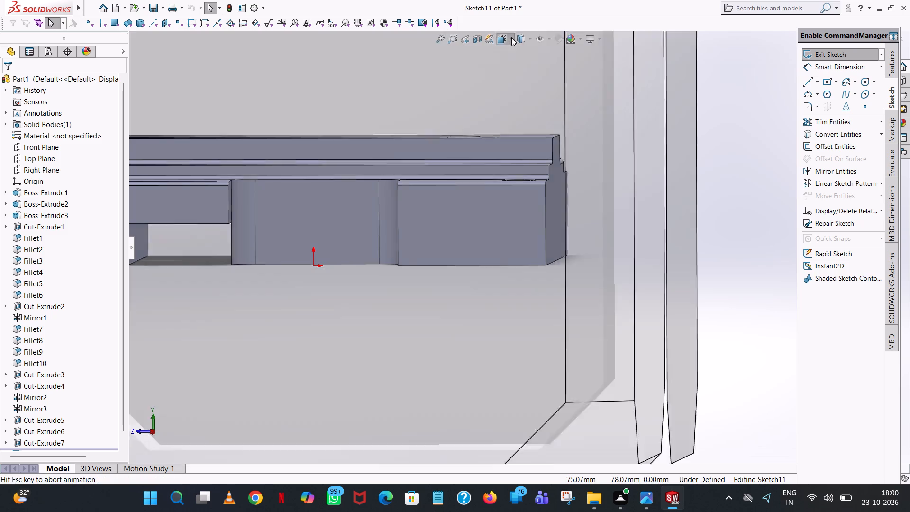
{"action": "left_click", "coordinate": [554, 94]}
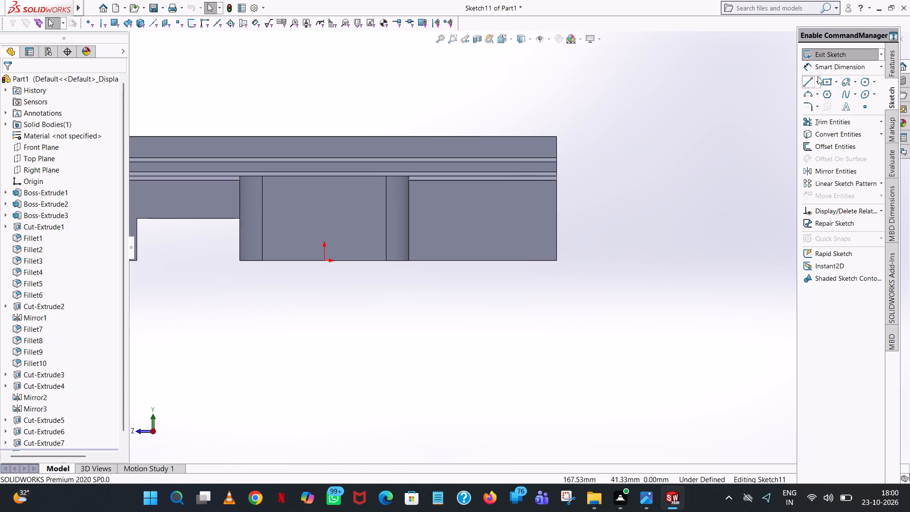
Sketch a 36 mm line along the side face's bottom edge, starting from the negative Z corner.
{"action": "left_click", "coordinate": [810, 84]}
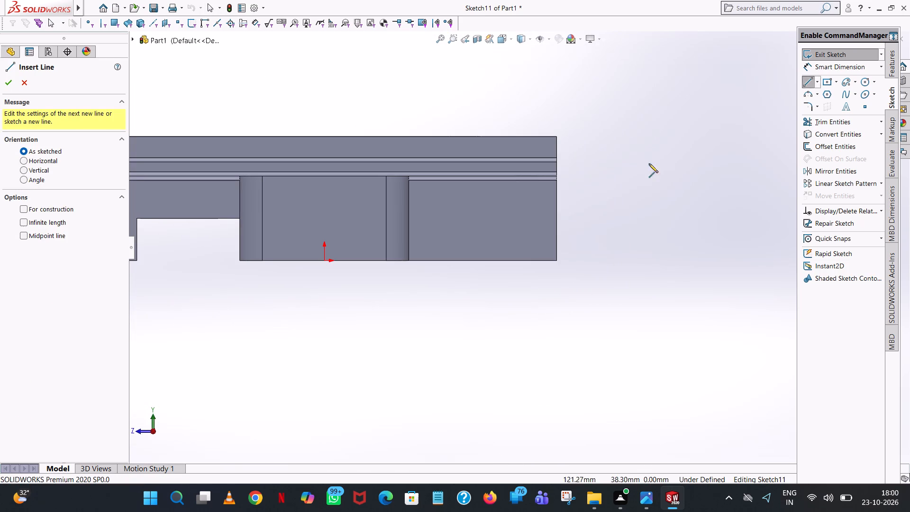
{"action": "left_click", "coordinate": [556, 260]}
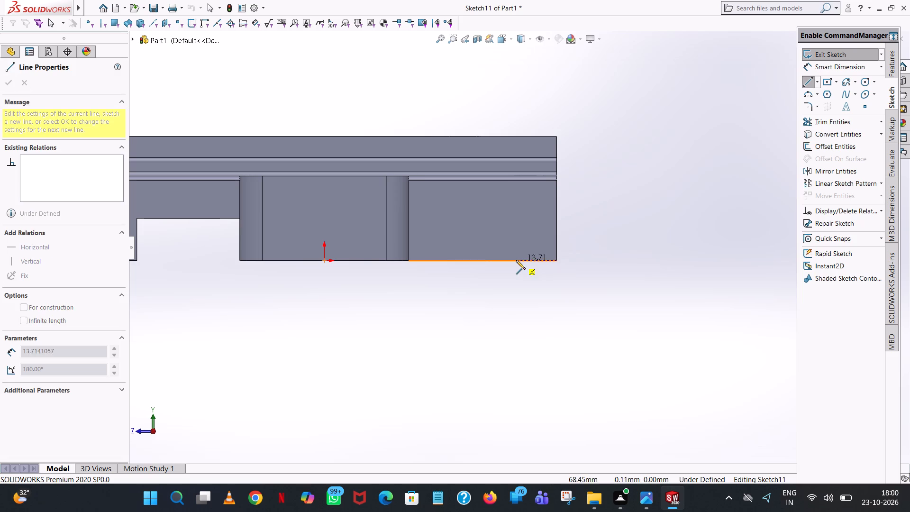
{"action": "left_click", "coordinate": [508, 260]}
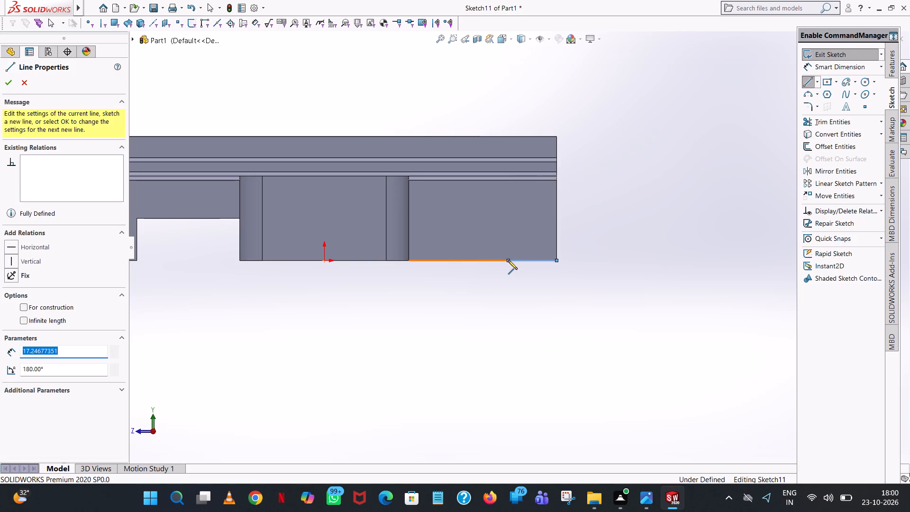
{"action": "type", "text": "36"}
{"action": "key", "text": "Return"}
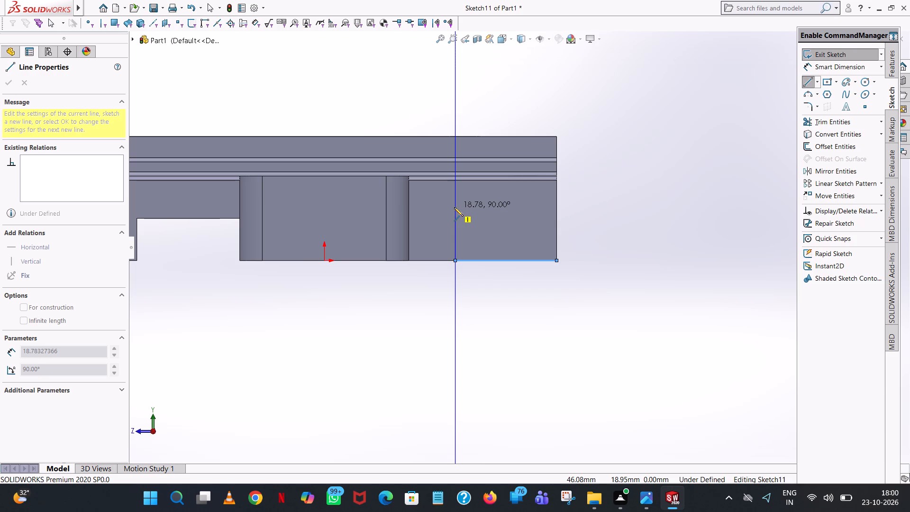
Draw a vertical line up from the bottom line's inner end and set its length to 15 mm.
{"action": "left_click", "coordinate": [454, 207]}
{"action": "key", "text": "1"}
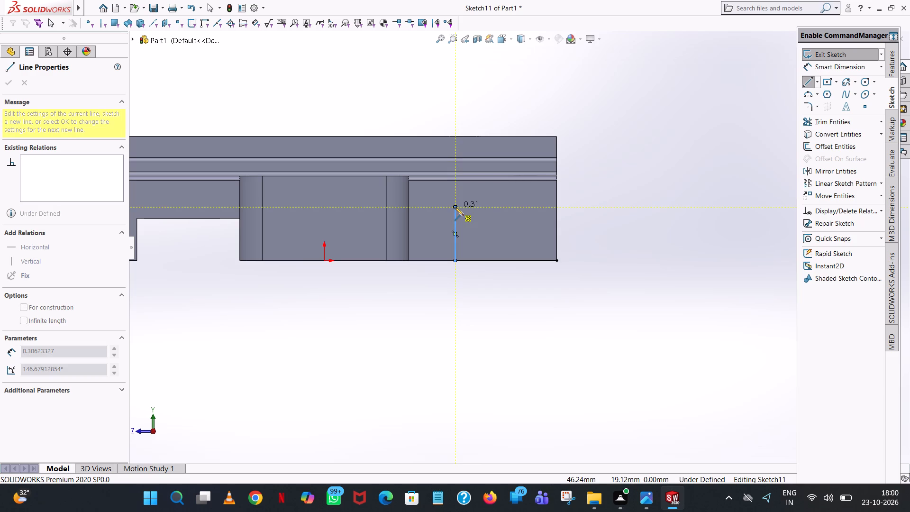
{"action": "right_click", "coordinate": [455, 207]}
{"action": "left_click", "coordinate": [480, 212]}
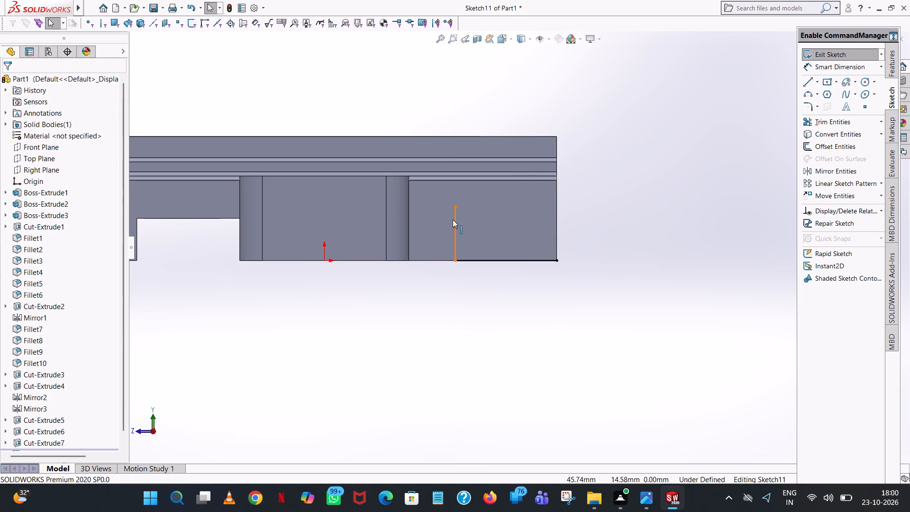
{"action": "left_click", "coordinate": [455, 221]}
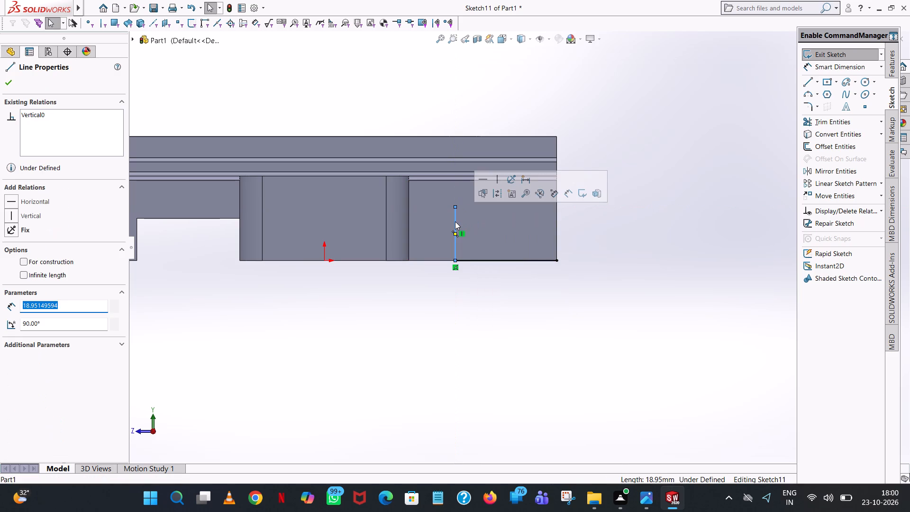
{"action": "type", "text": "15"}
{"action": "key", "text": "Return"}
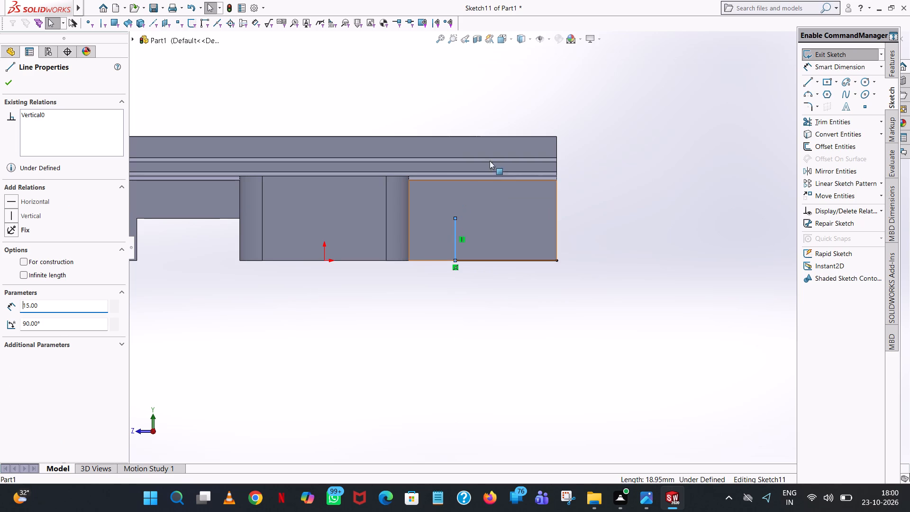
{"action": "left_click", "coordinate": [679, 59]}
Close the rectangle with a horizontal line to the face's outer vertical edge and a vertical line down to the bottom corner.
{"action": "left_click", "coordinate": [809, 82]}
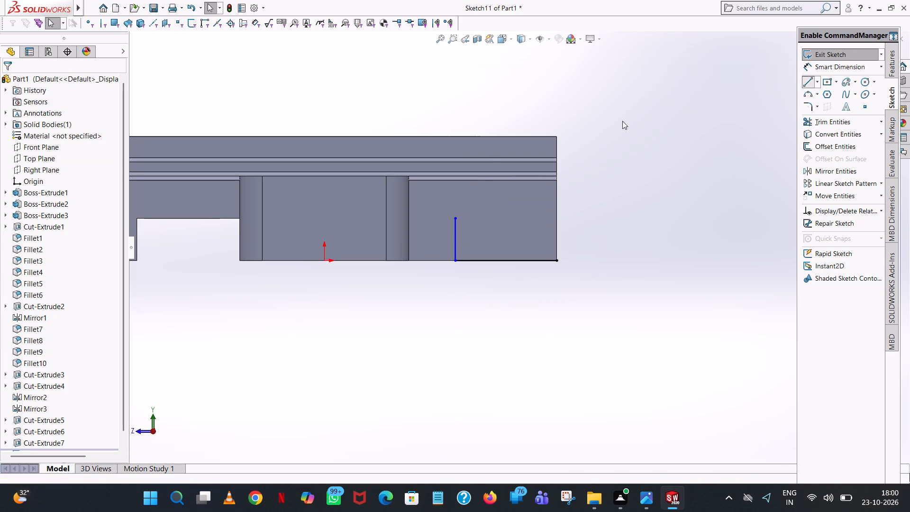
{"action": "left_click", "coordinate": [455, 219]}
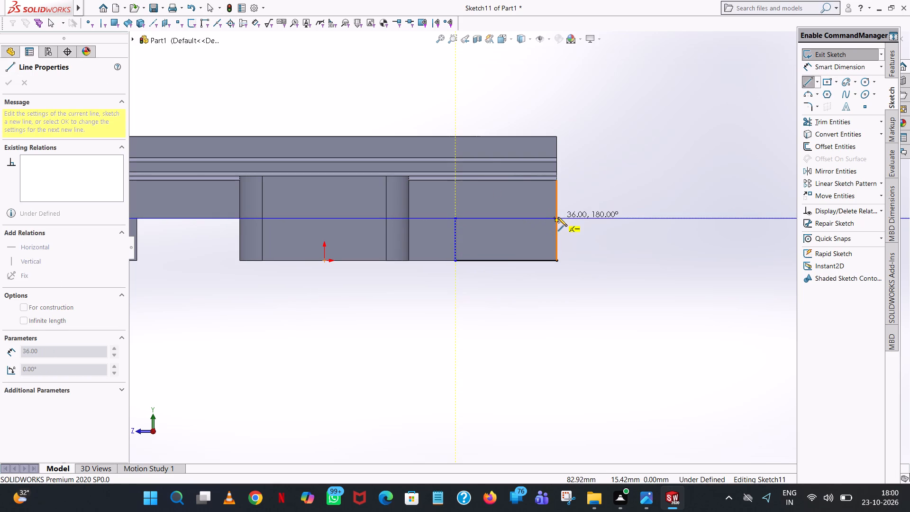
{"action": "scroll", "coordinate": [553, 220], "scroll_direction": "down", "scroll_amount": 8}
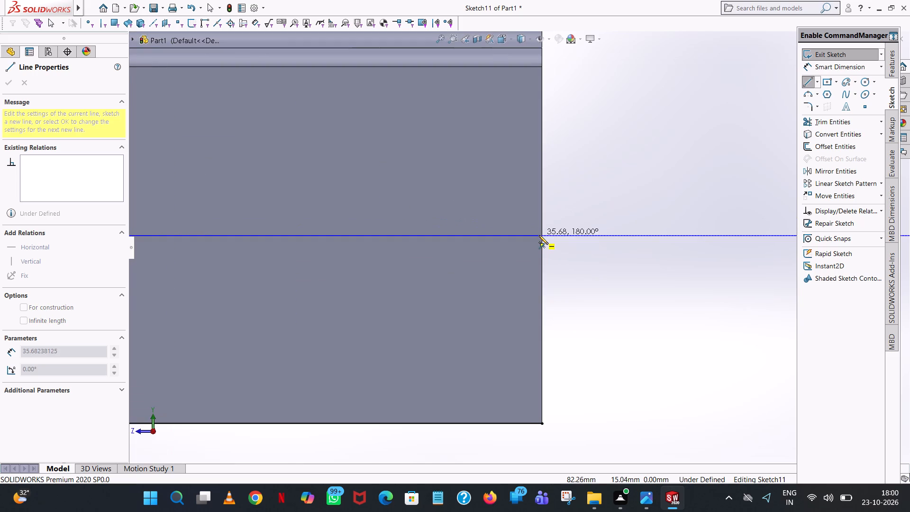
{"action": "left_click", "coordinate": [542, 237]}
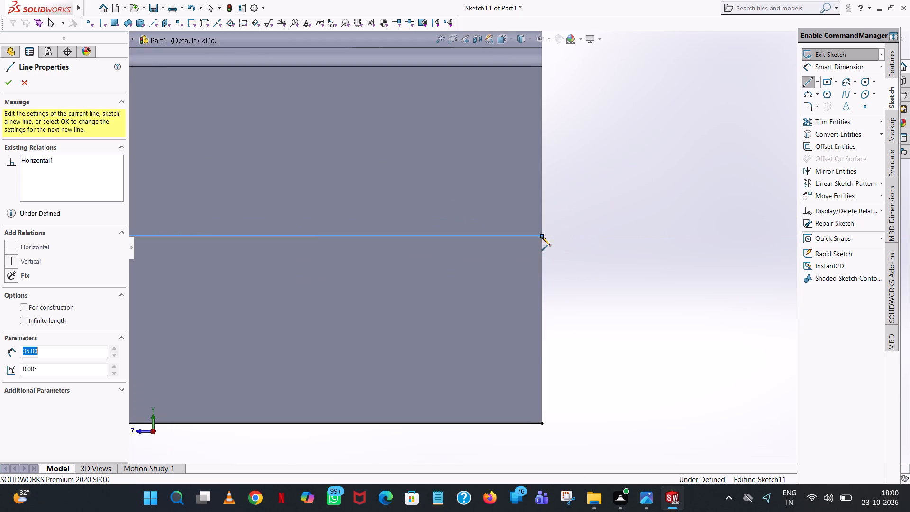
{"action": "left_click", "coordinate": [541, 422]}
{"action": "right_click", "coordinate": [541, 422]}
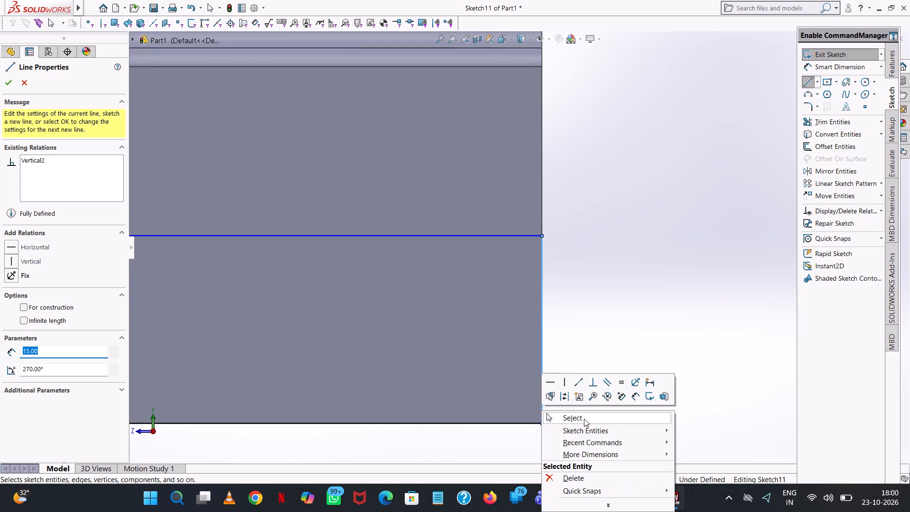
{"action": "left_click", "coordinate": [584, 419]}
{"action": "scroll", "coordinate": [588, 304], "scroll_direction": "up", "scroll_amount": 6}
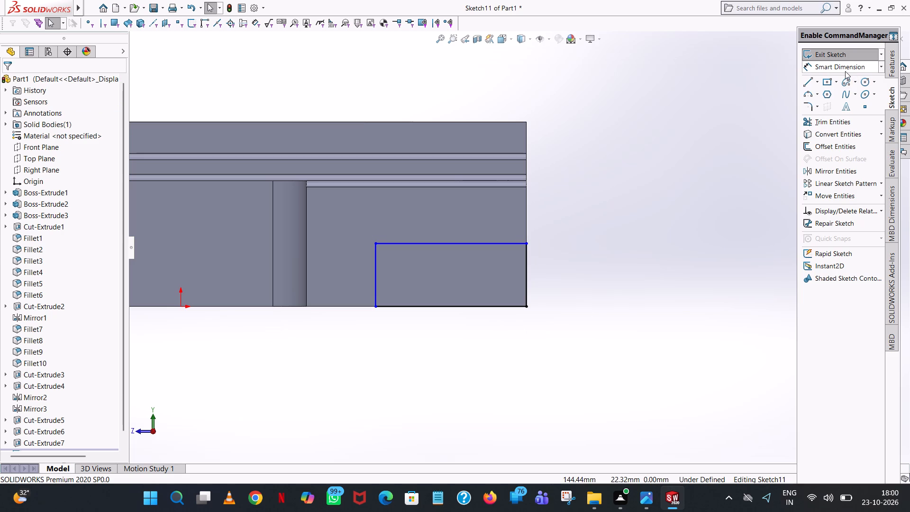
Dimension the rectangle's bottom line and set its length to 32 mm.
{"action": "left_click", "coordinate": [845, 71]}
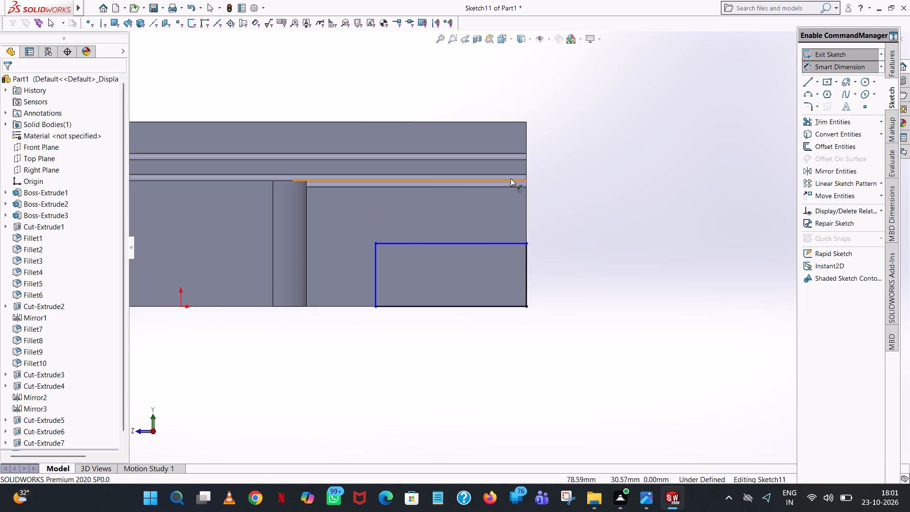
{"action": "middle_click_drag", "start_coordinate": [451, 319], "coordinate": [497, 380]}
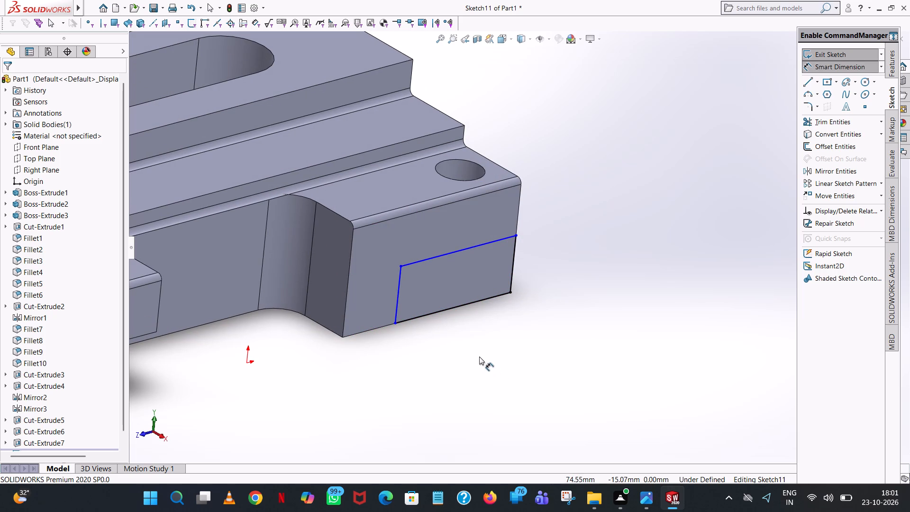
{"action": "scroll", "coordinate": [474, 346], "scroll_direction": "up", "scroll_amount": 1}
{"action": "scroll", "coordinate": [466, 308], "scroll_direction": "up", "scroll_amount": 2}
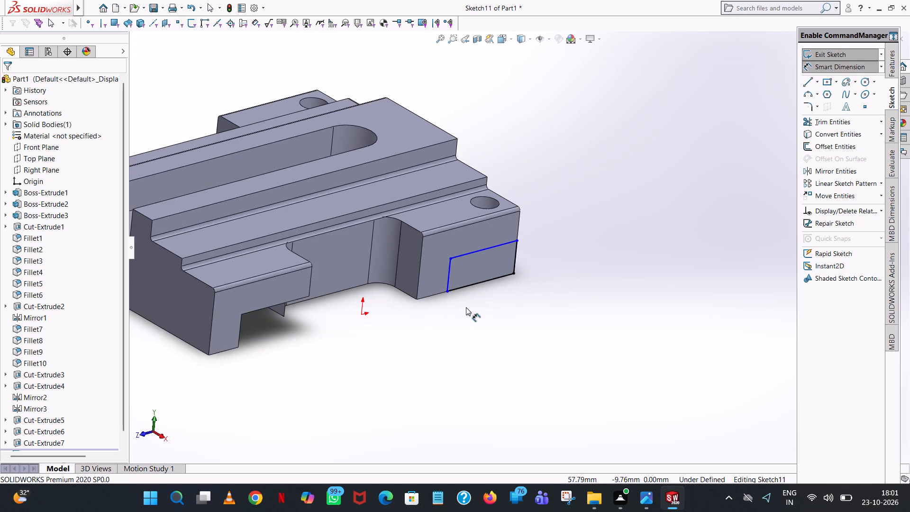
{"action": "scroll", "coordinate": [466, 306], "scroll_direction": "up", "scroll_amount": 3}
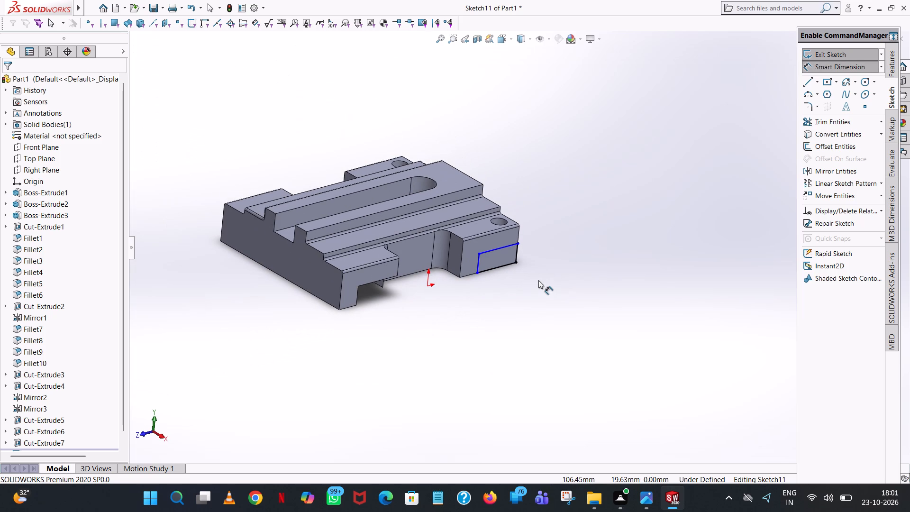
{"action": "scroll", "coordinate": [538, 280], "scroll_direction": "down", "scroll_amount": 1}
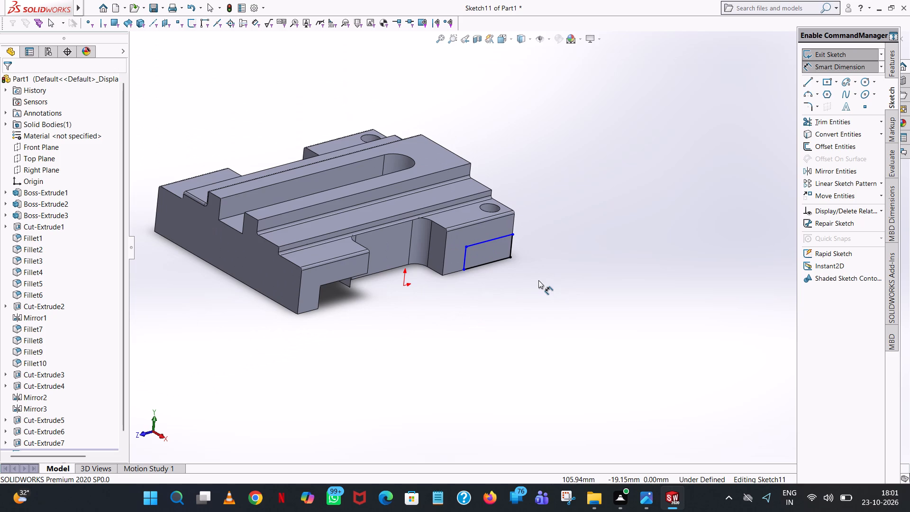
{"action": "left_click", "coordinate": [476, 266]}
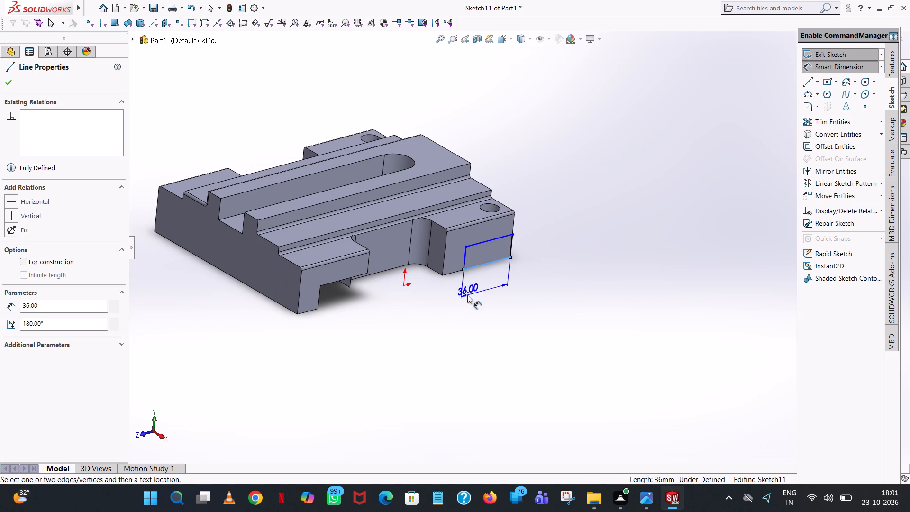
{"action": "left_click", "coordinate": [500, 275]}
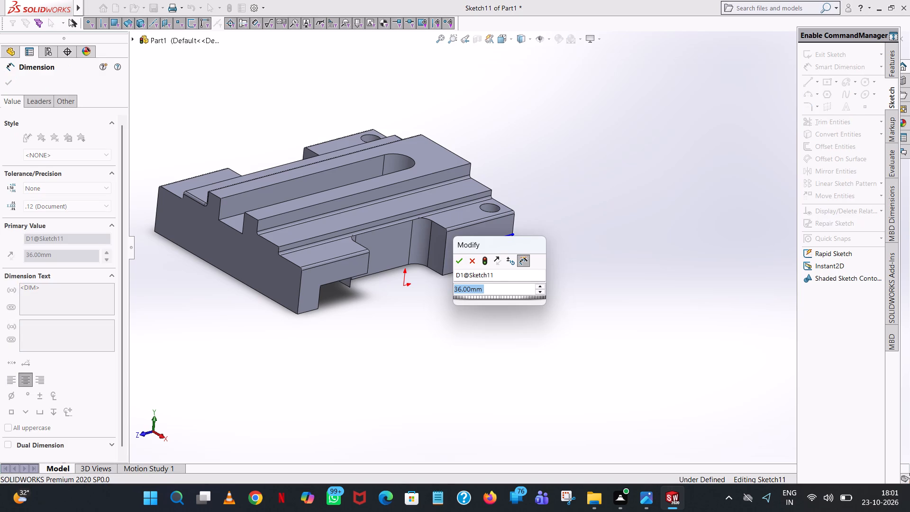
{"action": "type", "text": "32"}
{"action": "key", "text": "Return"}
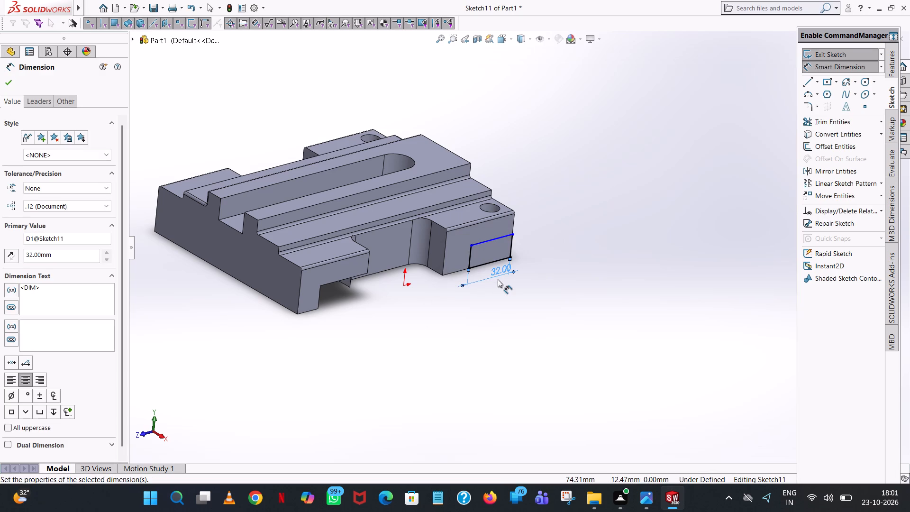
{"action": "left_click", "coordinate": [562, 219]}
{"action": "middle_click_drag", "start_coordinate": [517, 192], "coordinate": [483, 168]}
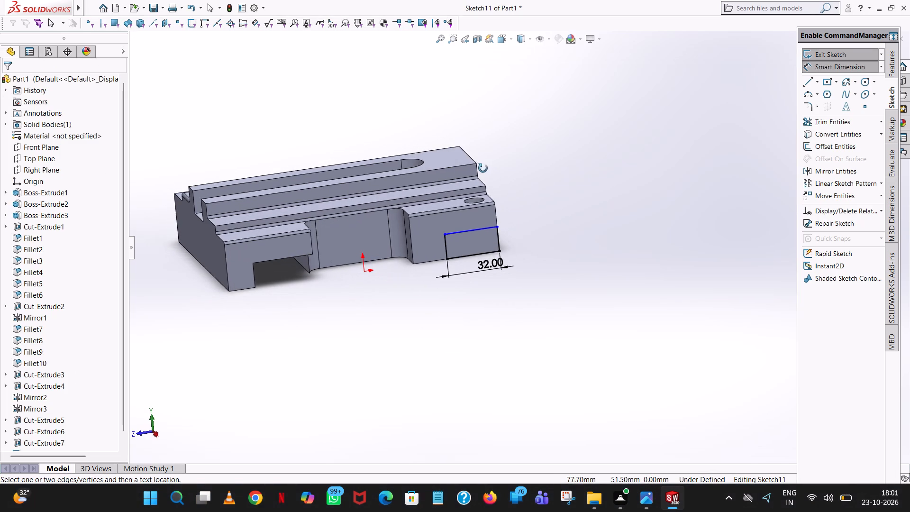
Draw a line from the rectangle's inner bottom corner along the face's bottom edge and set its length to 16 mm.
{"action": "middle_click_drag", "start_coordinate": [483, 168], "coordinate": [480, 166]}
{"action": "scroll", "coordinate": [468, 254], "scroll_direction": "down", "scroll_amount": 4}
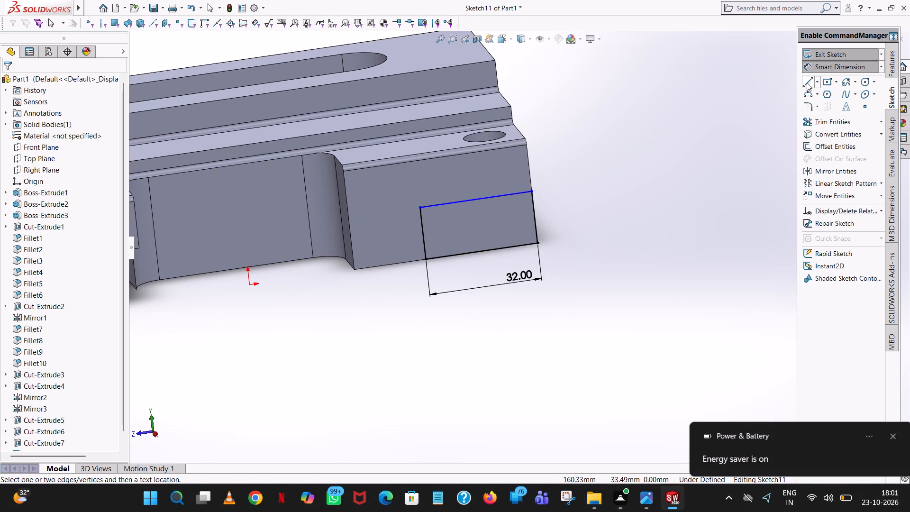
{"action": "left_click", "coordinate": [807, 82]}
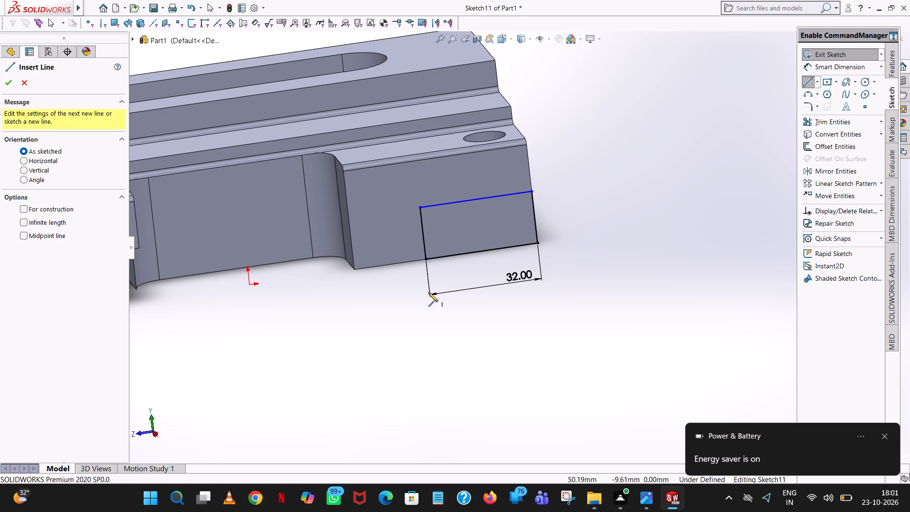
{"action": "left_click", "coordinate": [424, 258]}
{"action": "left_click", "coordinate": [378, 266]}
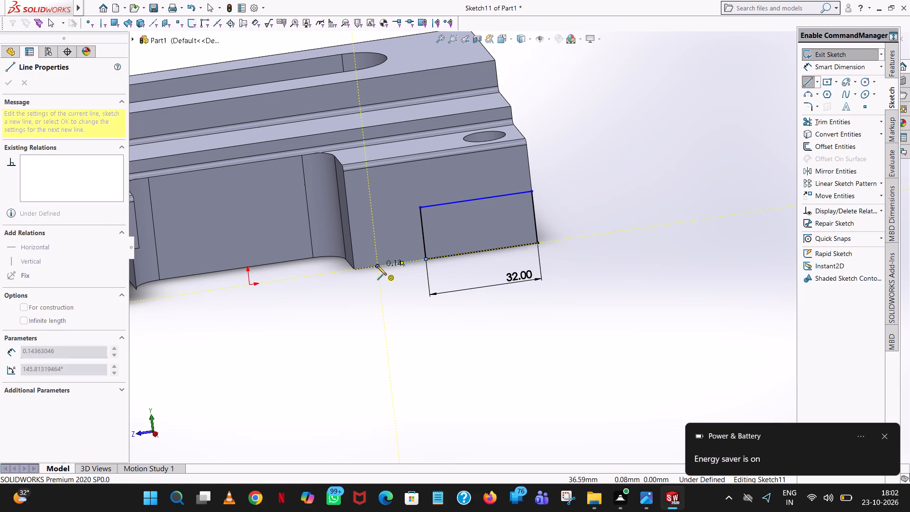
{"action": "right_click", "coordinate": [377, 265]}
{"action": "left_click", "coordinate": [398, 279]}
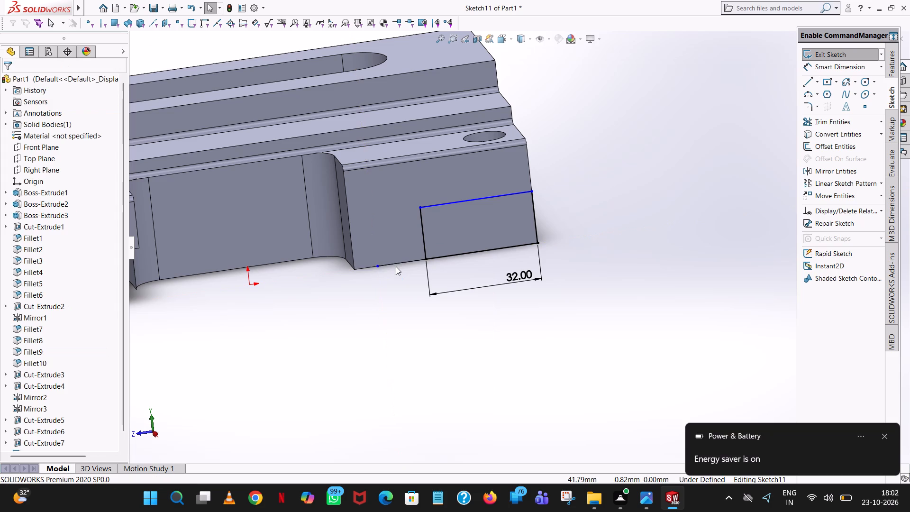
{"action": "left_click", "coordinate": [396, 262]}
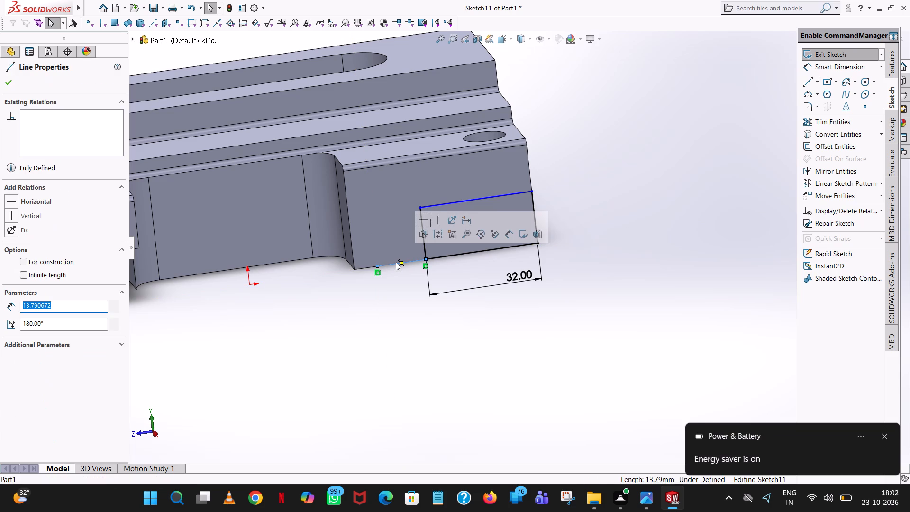
{"action": "type", "text": "16"}
{"action": "key", "text": "Return"}
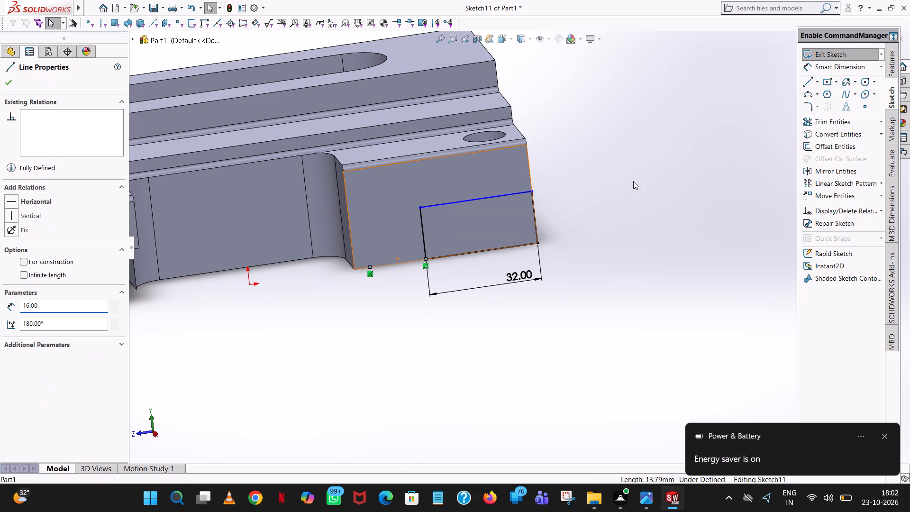
{"action": "left_click", "coordinate": [719, 159]}
Sketch a closed rectangle 15 mm high and about 9.3 mm wide from the 16 mm line's end, extending past the face into the recess.
{"action": "left_click", "coordinate": [804, 87]}
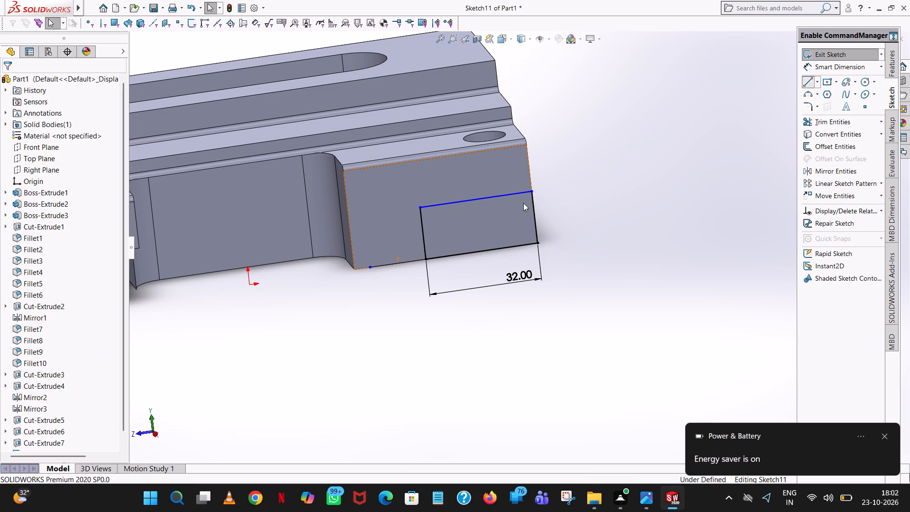
{"action": "left_click", "coordinate": [369, 267]}
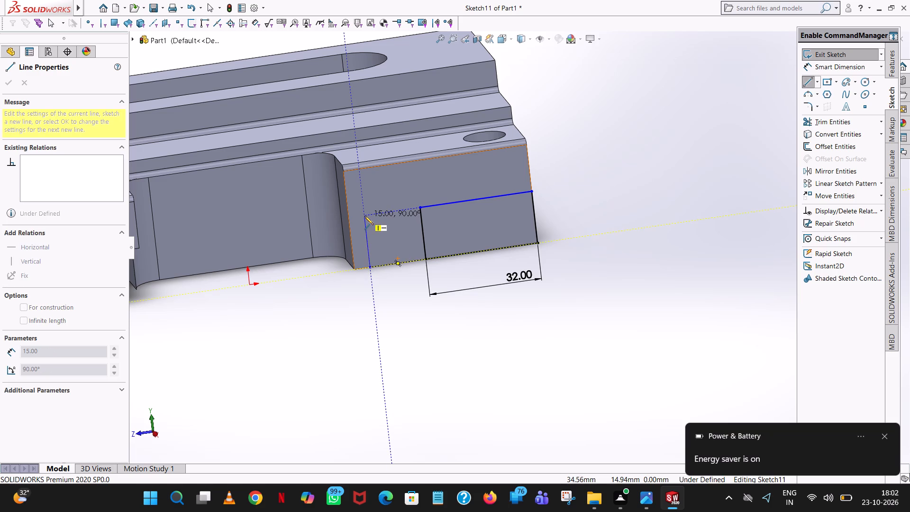
{"action": "left_click", "coordinate": [364, 216]}
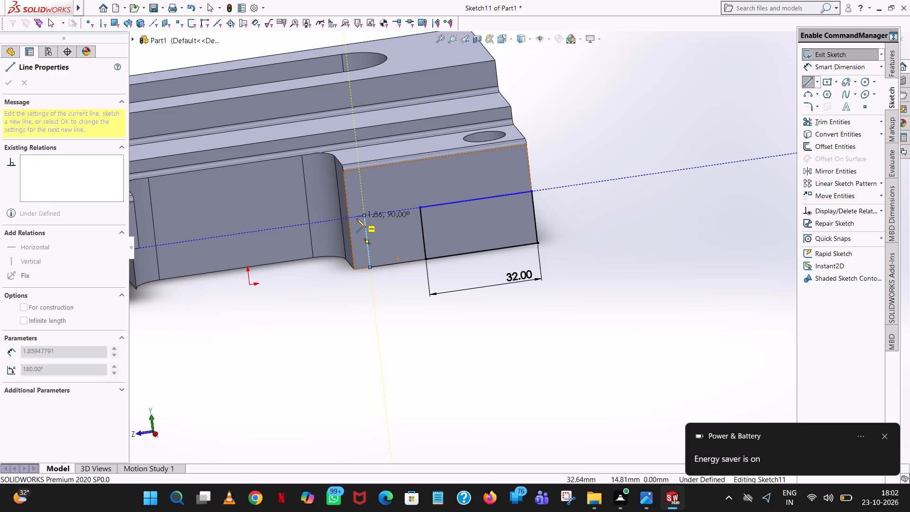
{"action": "left_click", "coordinate": [332, 221]}
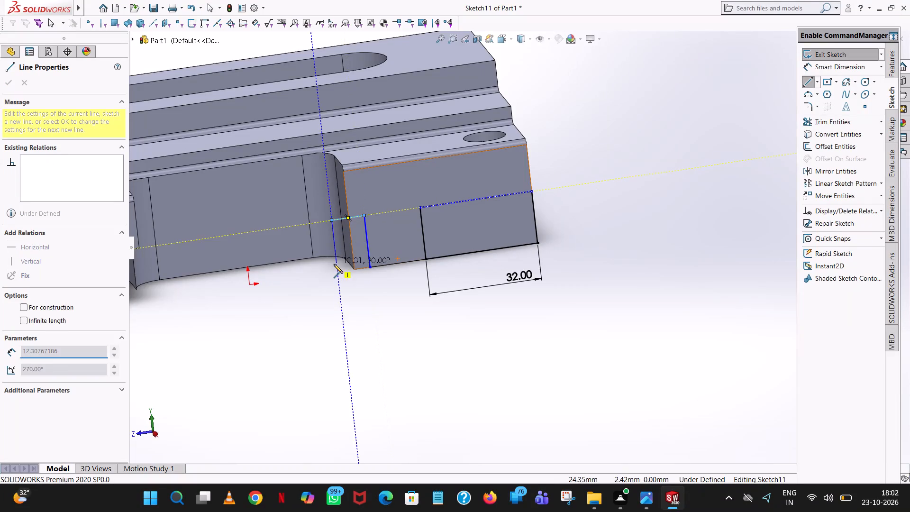
{"action": "left_click", "coordinate": [336, 273]}
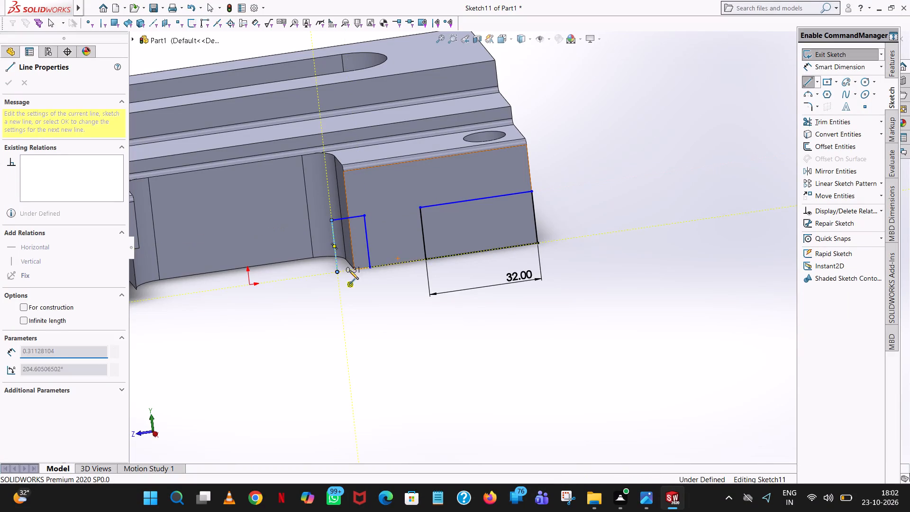
{"action": "left_click", "coordinate": [369, 267]}
{"action": "right_click", "coordinate": [369, 267]}
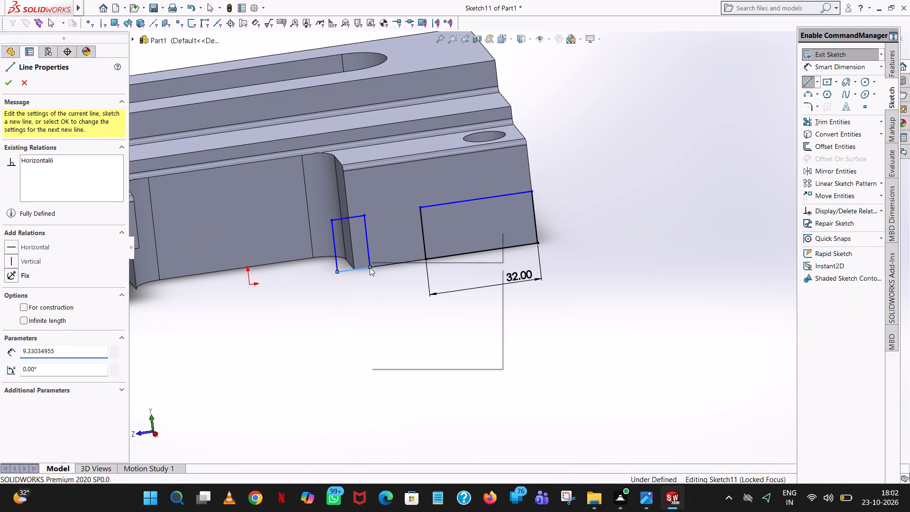
{"action": "left_click", "coordinate": [385, 273]}
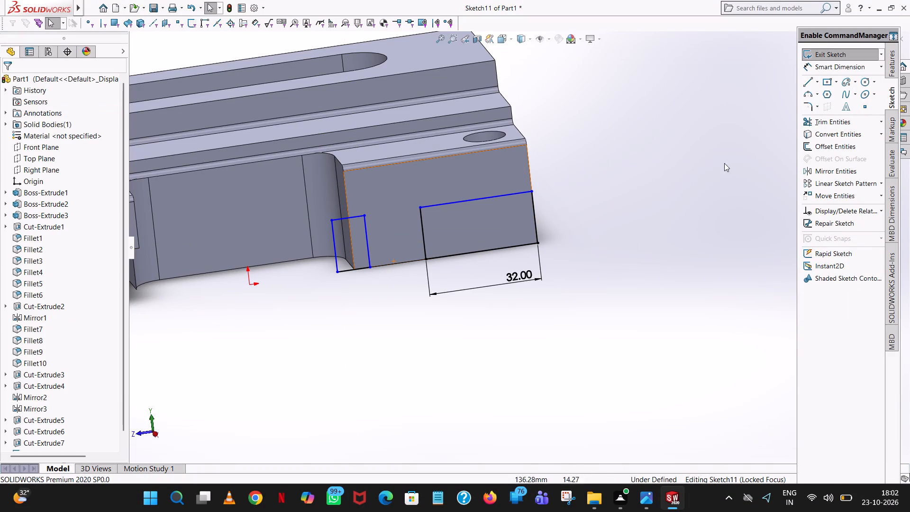
Trim away the 16 mm line connecting the two rectangles.
{"action": "left_click", "coordinate": [828, 128]}
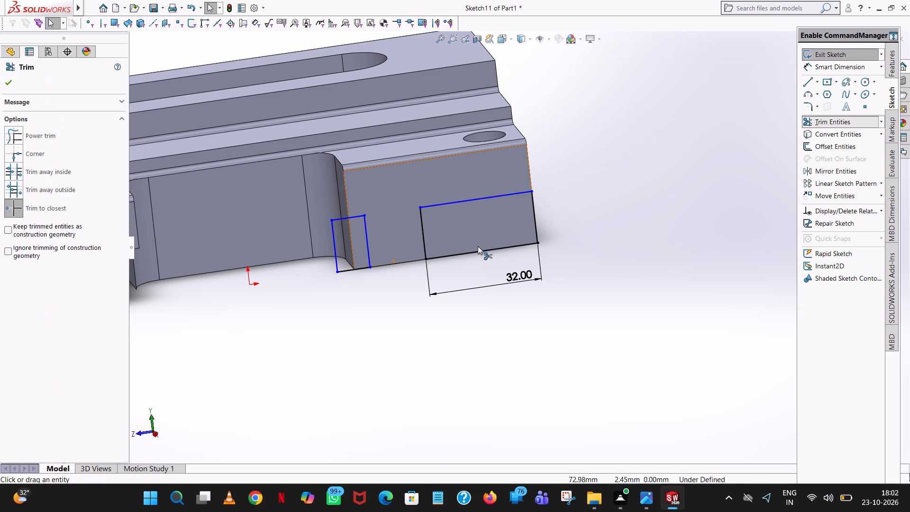
{"action": "left_click", "coordinate": [405, 261]}
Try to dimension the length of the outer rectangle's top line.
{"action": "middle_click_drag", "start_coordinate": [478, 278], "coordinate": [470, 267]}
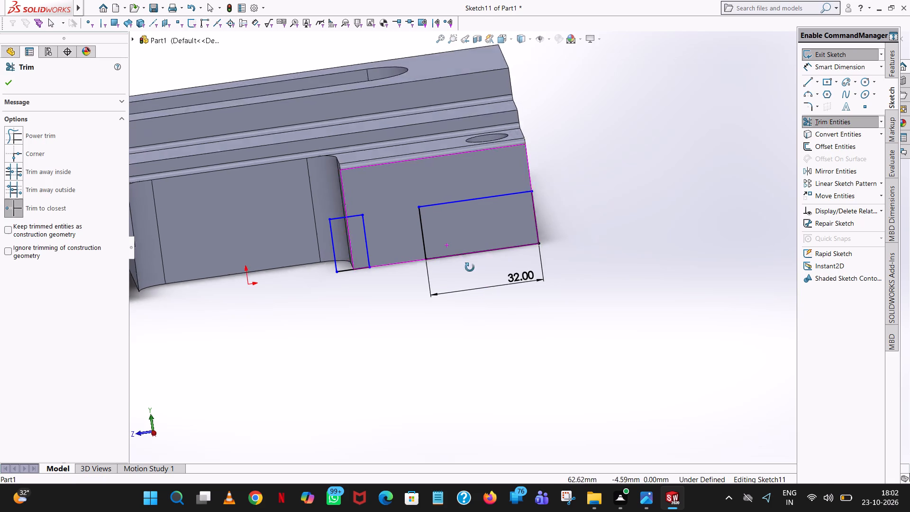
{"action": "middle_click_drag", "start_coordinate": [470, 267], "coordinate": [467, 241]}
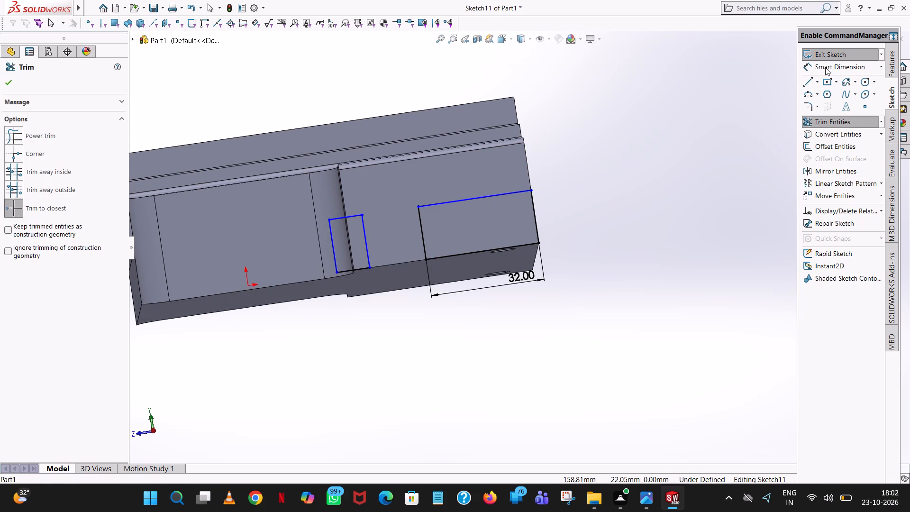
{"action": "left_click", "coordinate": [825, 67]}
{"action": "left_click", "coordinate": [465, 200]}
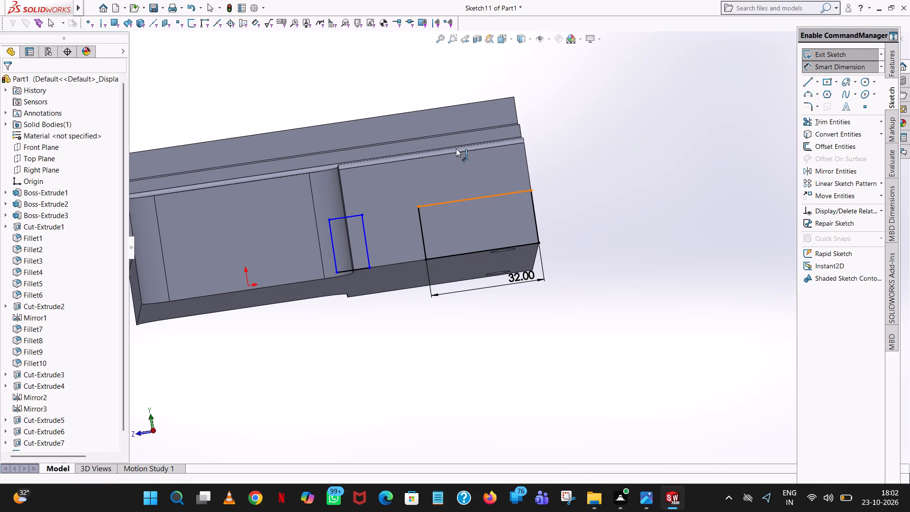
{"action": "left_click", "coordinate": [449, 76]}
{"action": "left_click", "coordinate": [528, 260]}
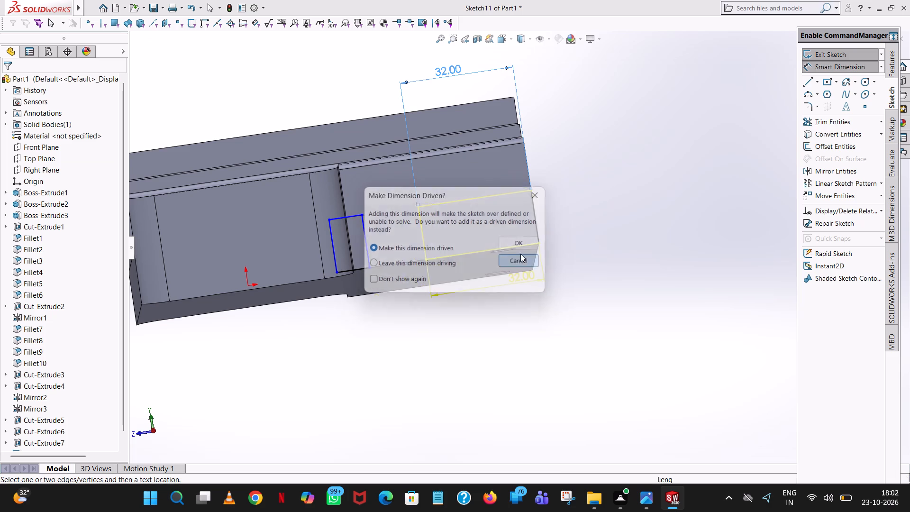
Dimension the outer rectangle's height between its top and bottom lines.
{"action": "left_click", "coordinate": [503, 192]}
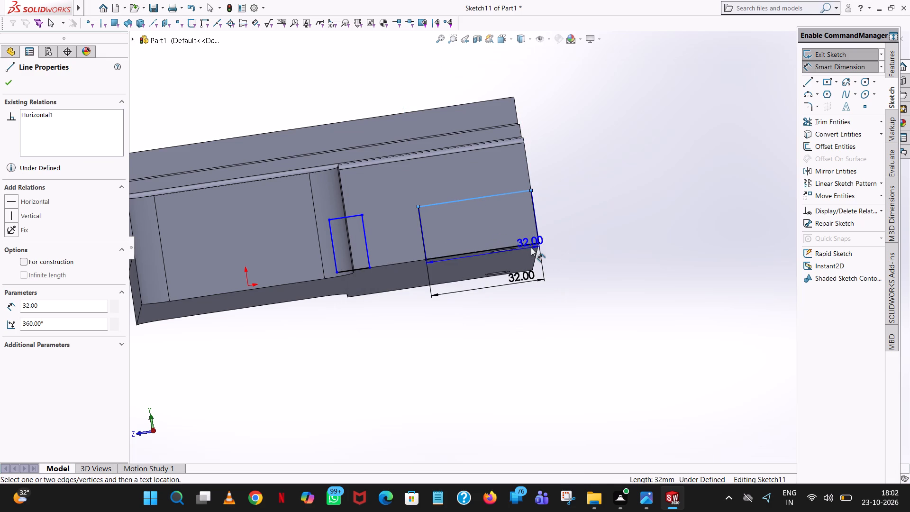
{"action": "left_click", "coordinate": [529, 246]}
{"action": "left_click", "coordinate": [666, 219]}
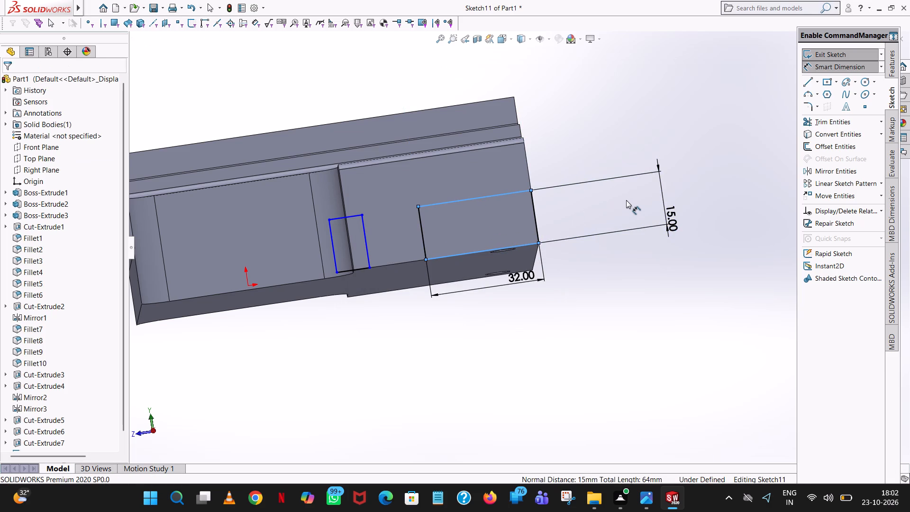
{"action": "left_click", "coordinate": [626, 200]}
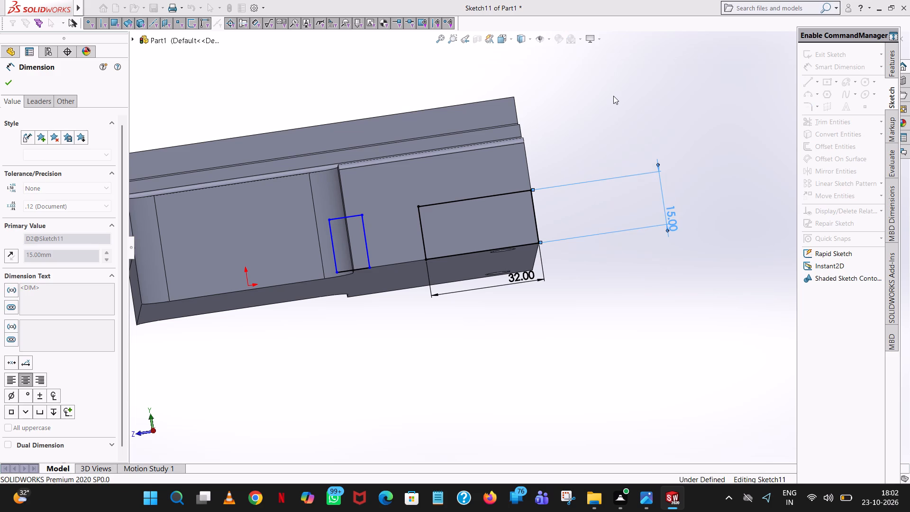
{"action": "left_click", "coordinate": [613, 96]}
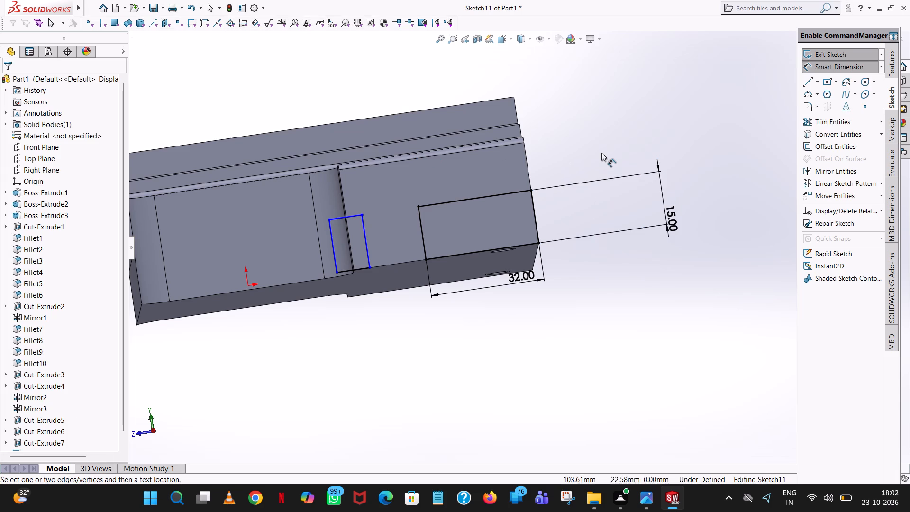
Cut-extrude both rectangles through the part with a blind depth of 200 mm.
{"action": "middle_click_drag", "start_coordinate": [607, 135], "coordinate": [605, 142]}
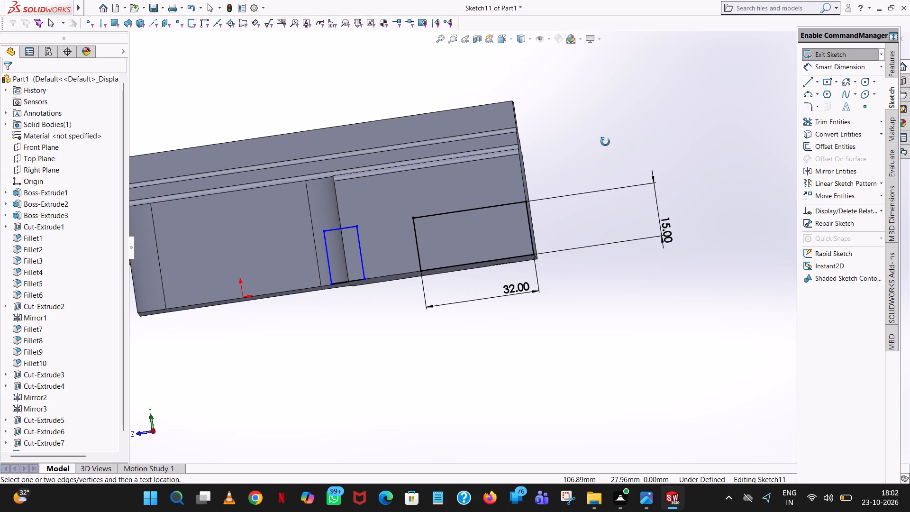
{"action": "middle_click_drag", "start_coordinate": [605, 142], "coordinate": [615, 172]}
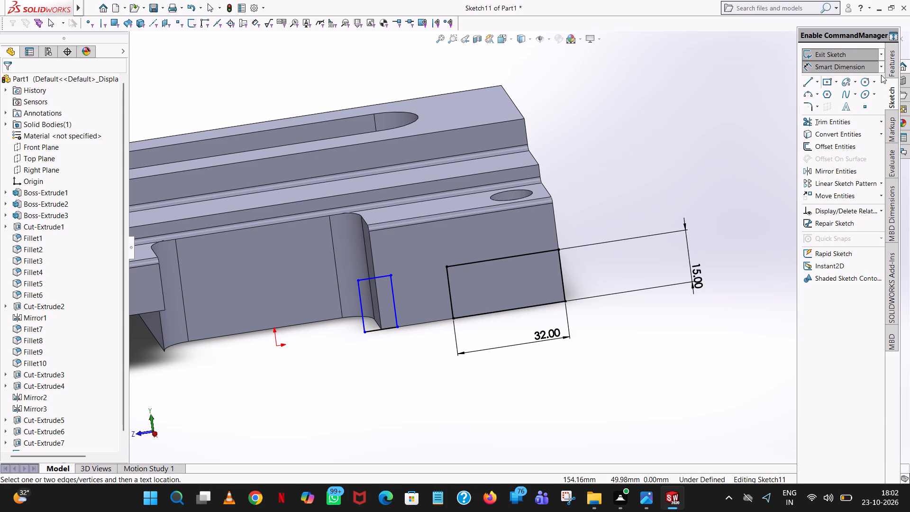
{"action": "left_click", "coordinate": [889, 71]}
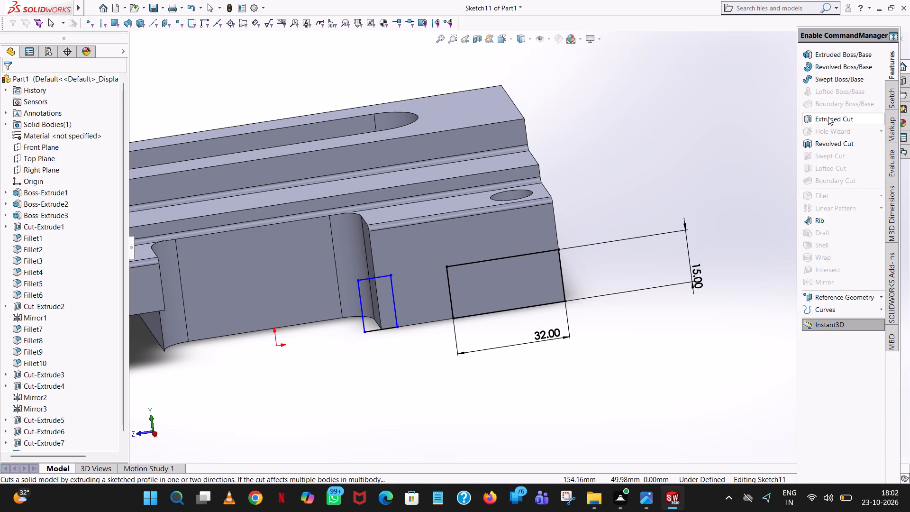
{"action": "left_click", "coordinate": [828, 117]}
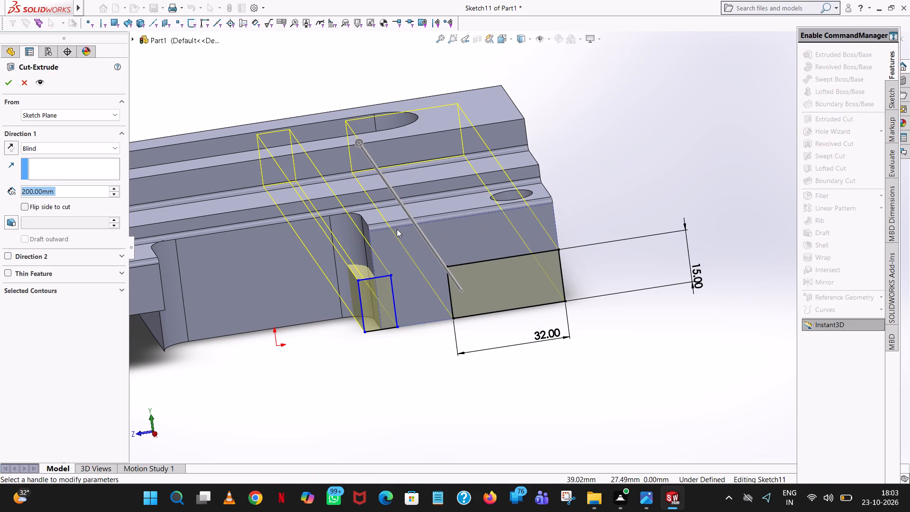
{"action": "left_click", "coordinate": [6, 87]}
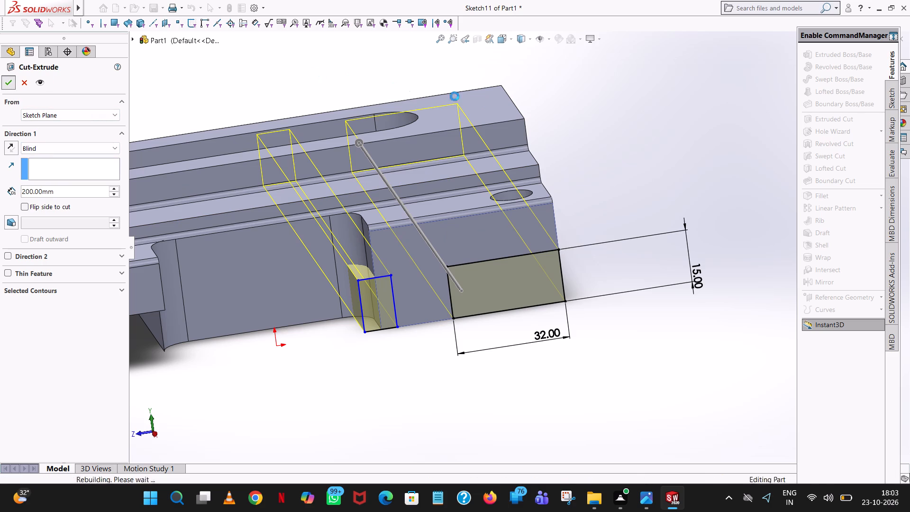
{"action": "left_click", "coordinate": [585, 173]}
Examine the new underside cuts and the overall part from several angles.
{"action": "middle_click_drag", "start_coordinate": [583, 198], "coordinate": [565, 167]}
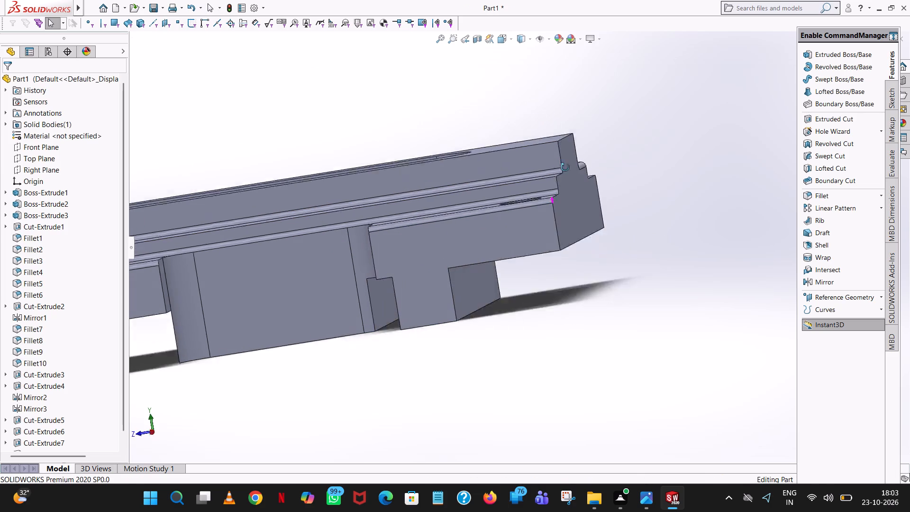
{"action": "middle_click_drag", "start_coordinate": [565, 167], "coordinate": [588, 170]}
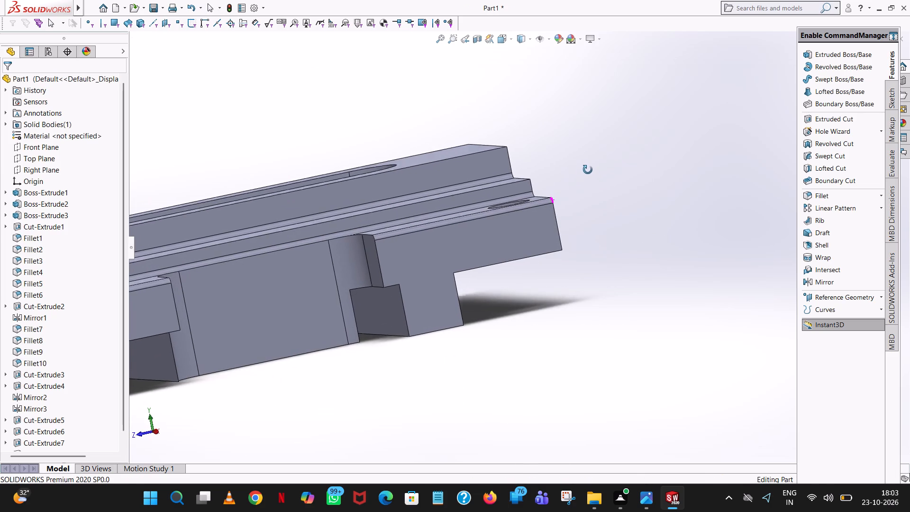
{"action": "middle_click_drag", "start_coordinate": [588, 170], "coordinate": [580, 182]}
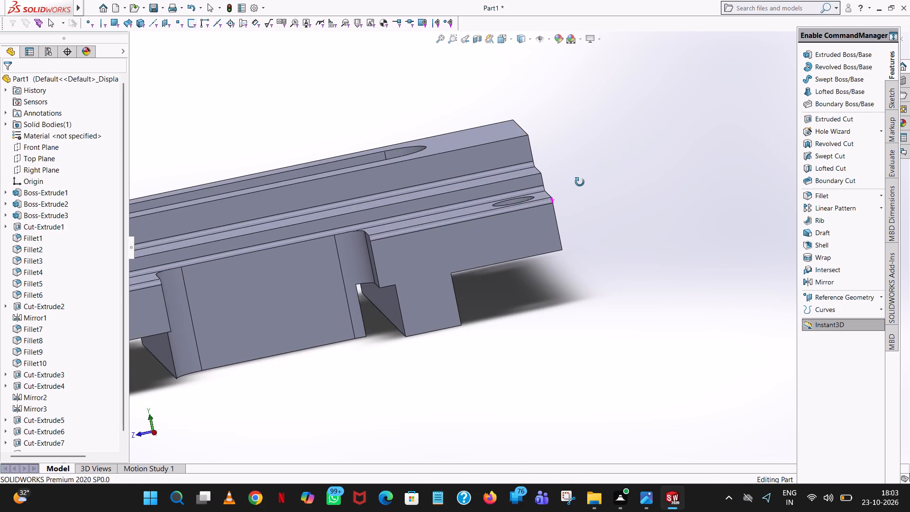
{"action": "middle_click_drag", "start_coordinate": [580, 182], "coordinate": [570, 174]}
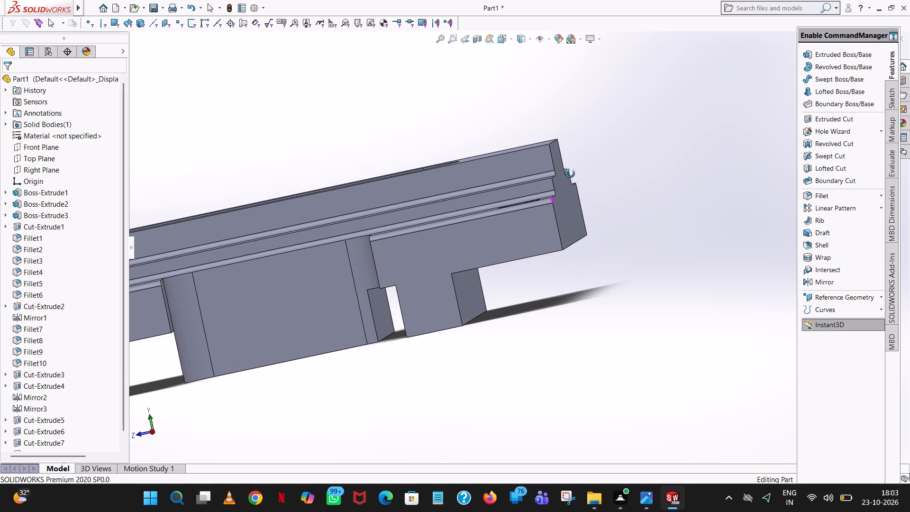
{"action": "middle_click_drag", "start_coordinate": [570, 174], "coordinate": [572, 168]}
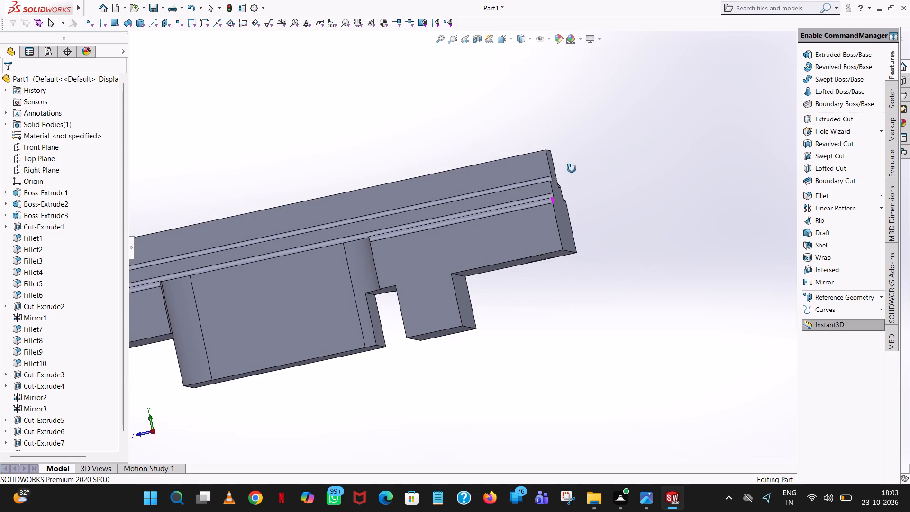
{"action": "middle_click_drag", "start_coordinate": [572, 168], "coordinate": [572, 172]}
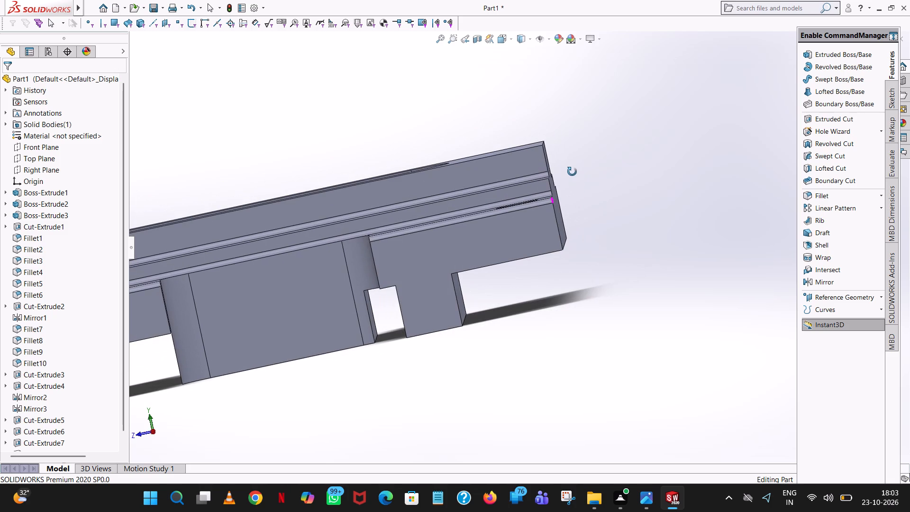
{"action": "middle_click_drag", "start_coordinate": [572, 172], "coordinate": [573, 171]}
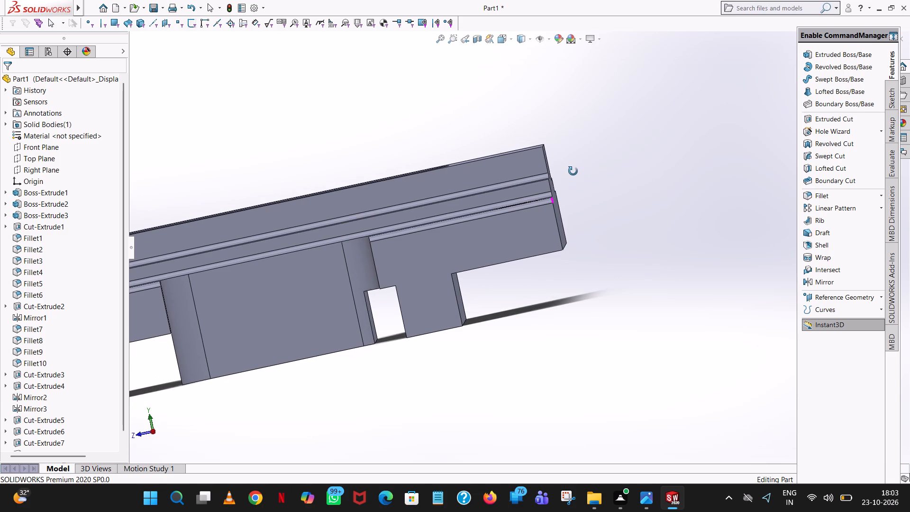
{"action": "middle_click_drag", "start_coordinate": [573, 171], "coordinate": [572, 206]}
{"action": "scroll", "coordinate": [572, 212], "scroll_direction": "up", "scroll_amount": 6}
{"action": "middle_click_drag", "start_coordinate": [553, 281], "coordinate": [590, 251]}
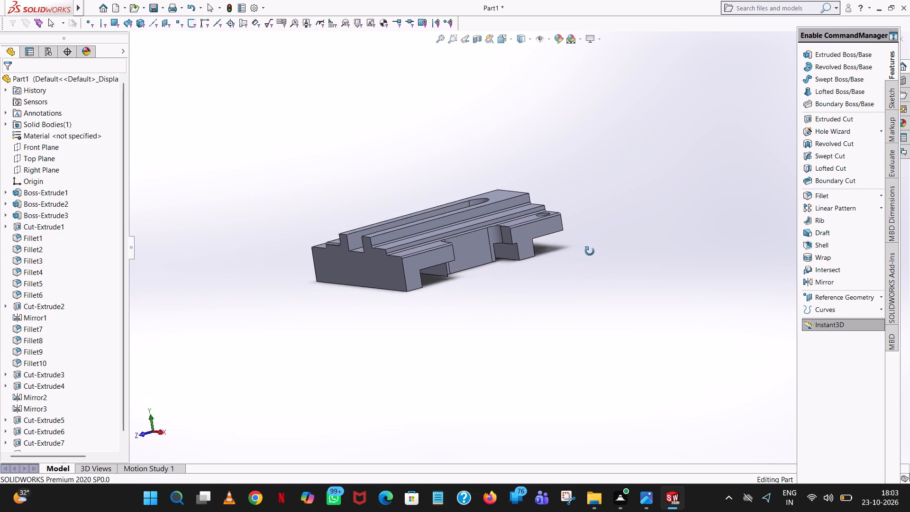
Undo the last cut-extrude through the underside, going back to editing its sketch with the two rectangles.
{"action": "middle_click_drag", "start_coordinate": [590, 251], "coordinate": [588, 250]}
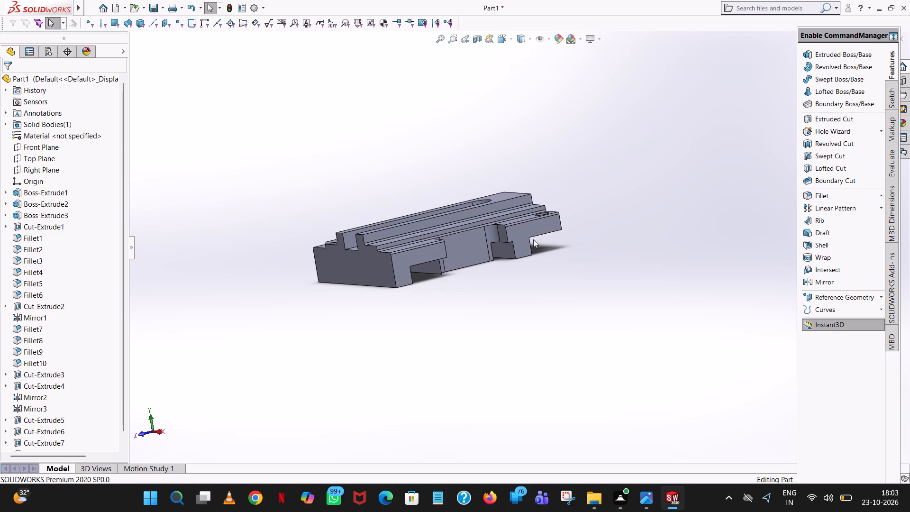
{"action": "scroll", "coordinate": [511, 245], "scroll_direction": "down", "scroll_amount": 7}
{"action": "middle_click_drag", "start_coordinate": [508, 241], "coordinate": [499, 214]}
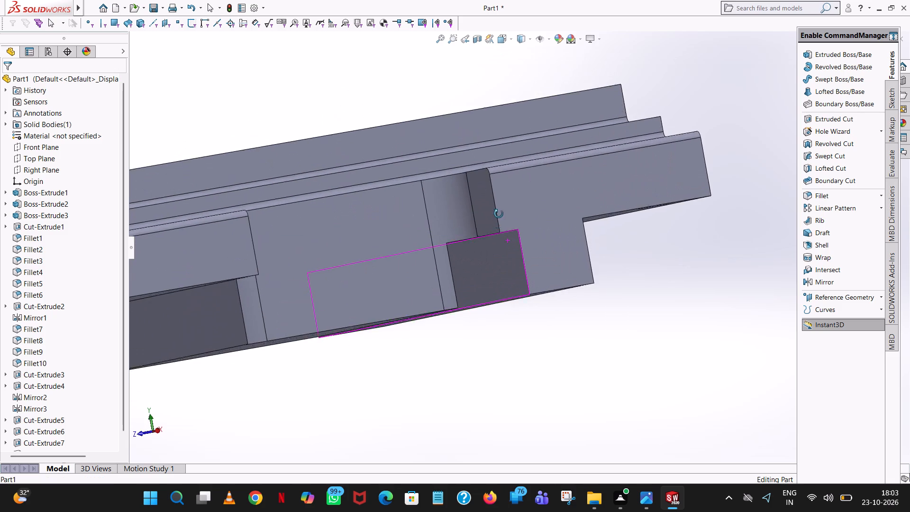
{"action": "middle_click_drag", "start_coordinate": [499, 214], "coordinate": [477, 241]}
{"action": "scroll", "coordinate": [477, 241], "scroll_direction": "down", "scroll_amount": 1}
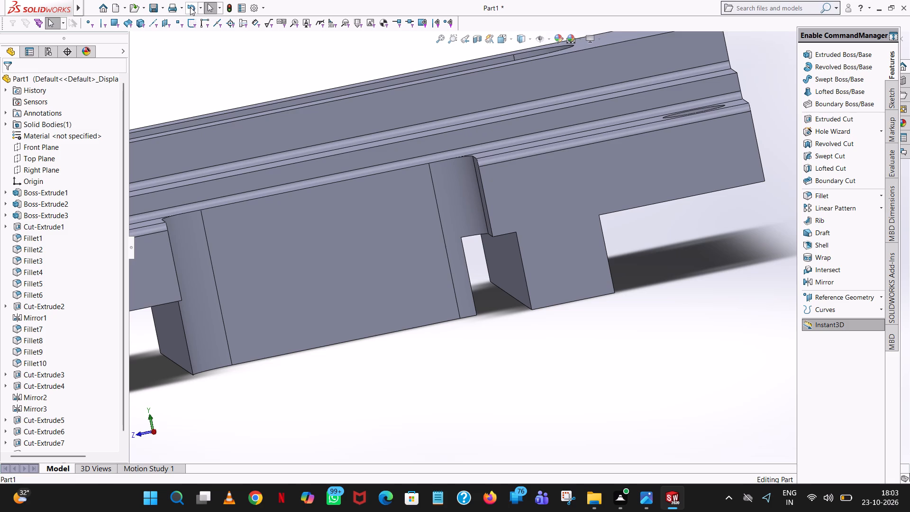
{"action": "left_click", "coordinate": [190, 7]}
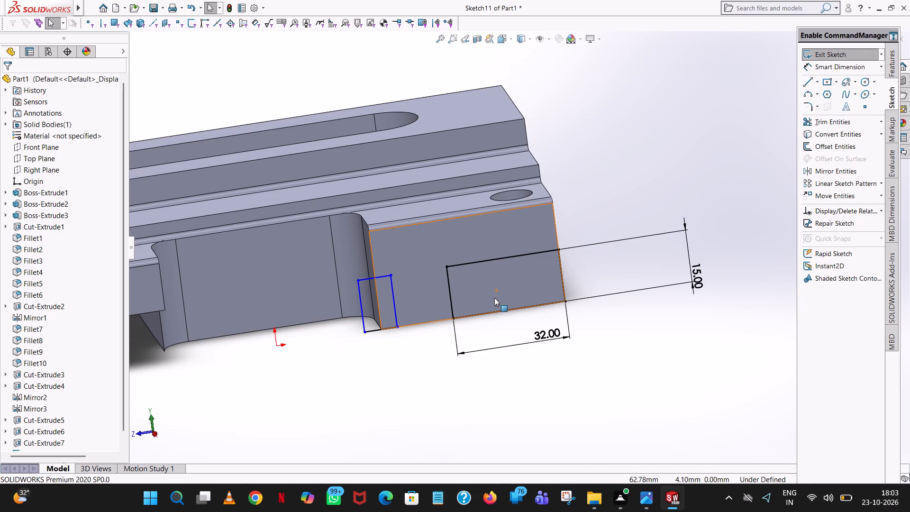
Trim the small rectangle's upper line and the side line farthest from the 32 by 15 mm rectangle.
{"action": "middle_click_drag", "start_coordinate": [437, 273], "coordinate": [437, 247]}
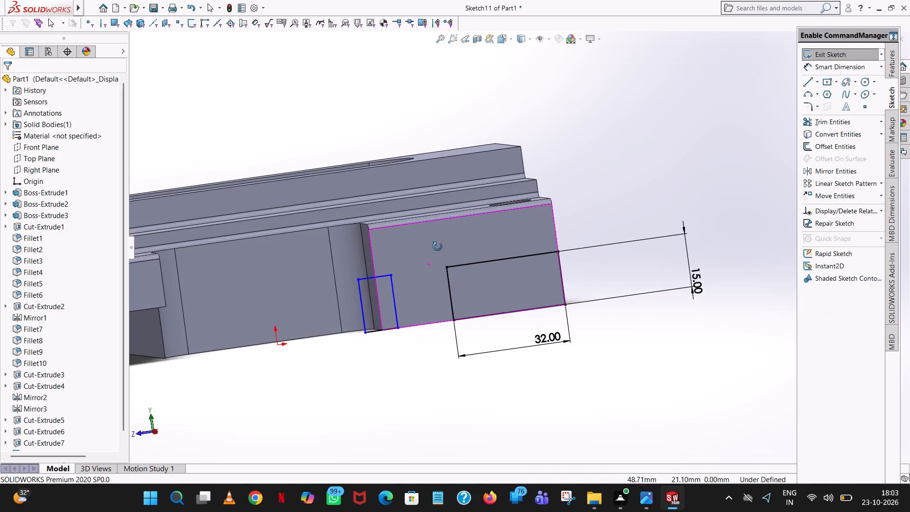
{"action": "middle_click_drag", "start_coordinate": [437, 247], "coordinate": [446, 320]}
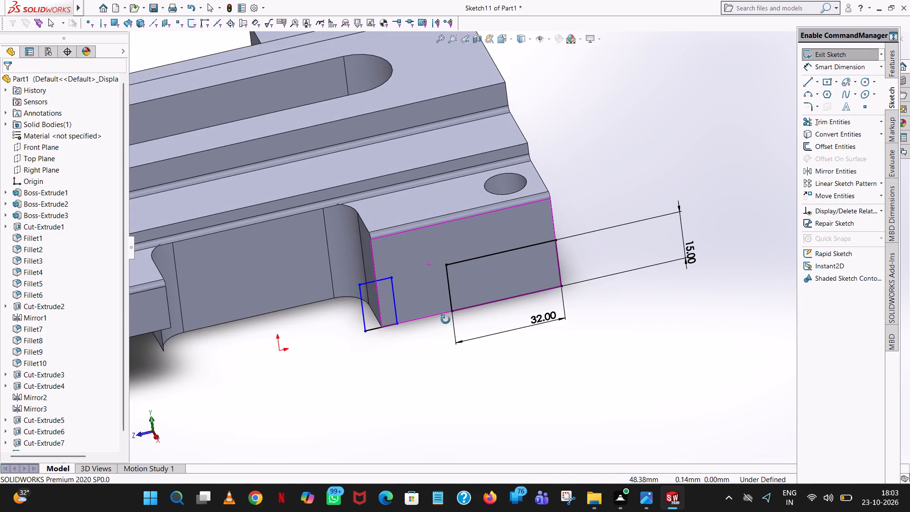
{"action": "middle_click_drag", "start_coordinate": [446, 320], "coordinate": [446, 341]}
{"action": "middle_click_drag", "start_coordinate": [408, 326], "coordinate": [399, 304]}
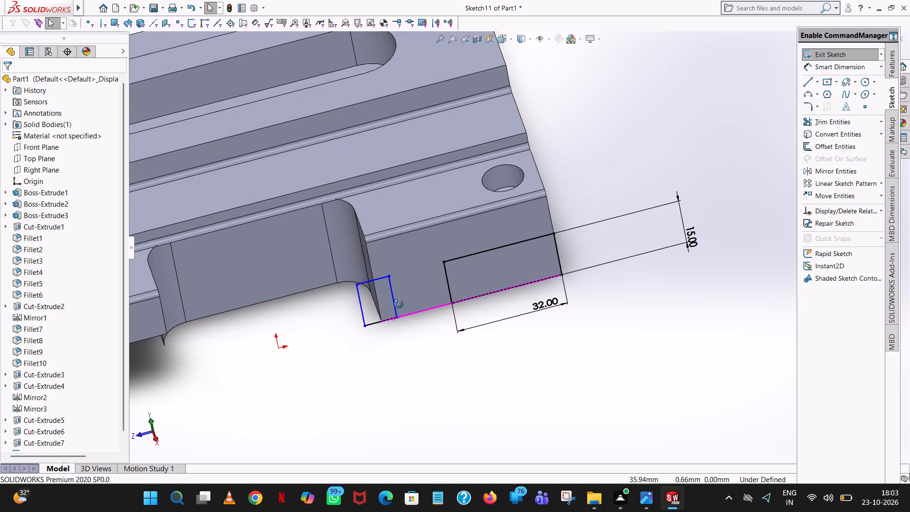
{"action": "middle_click_drag", "start_coordinate": [399, 304], "coordinate": [381, 232]}
{"action": "scroll", "coordinate": [381, 231], "scroll_direction": "down", "scroll_amount": 1}
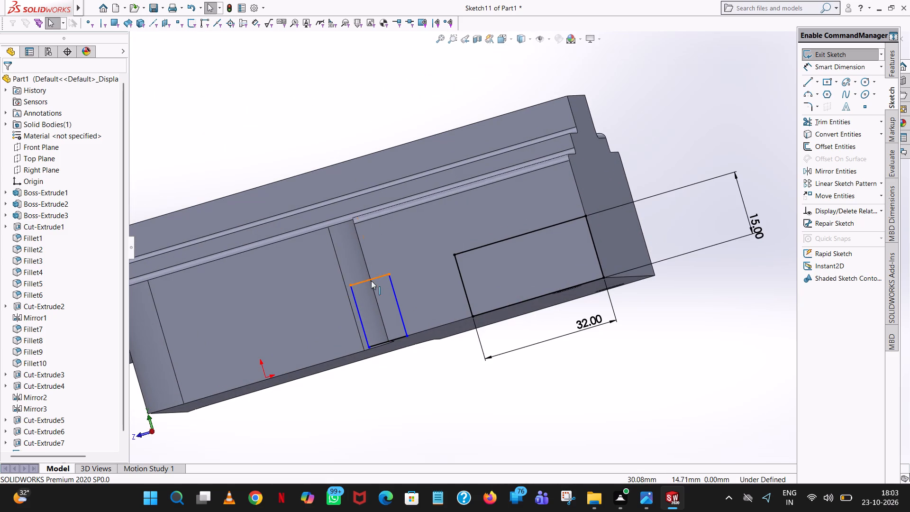
{"action": "left_click", "coordinate": [833, 118]}
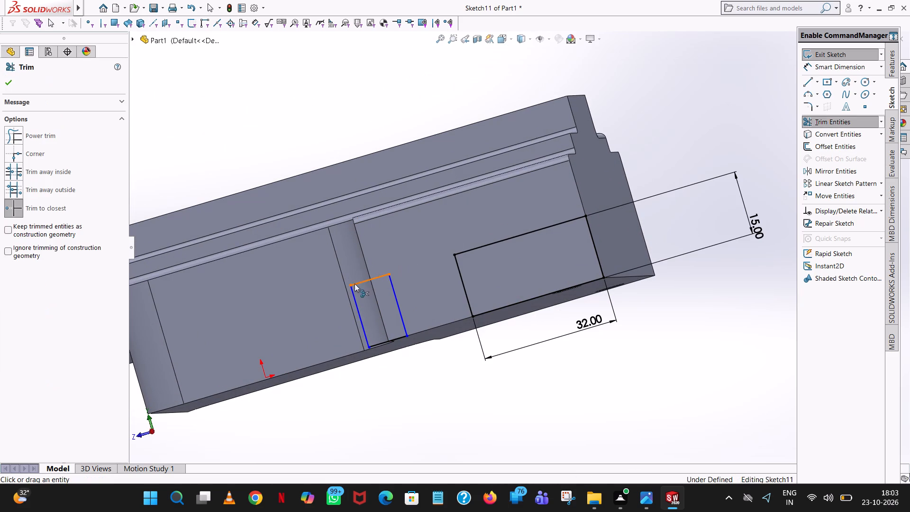
{"action": "left_click", "coordinate": [359, 281]}
{"action": "left_click", "coordinate": [383, 346]}
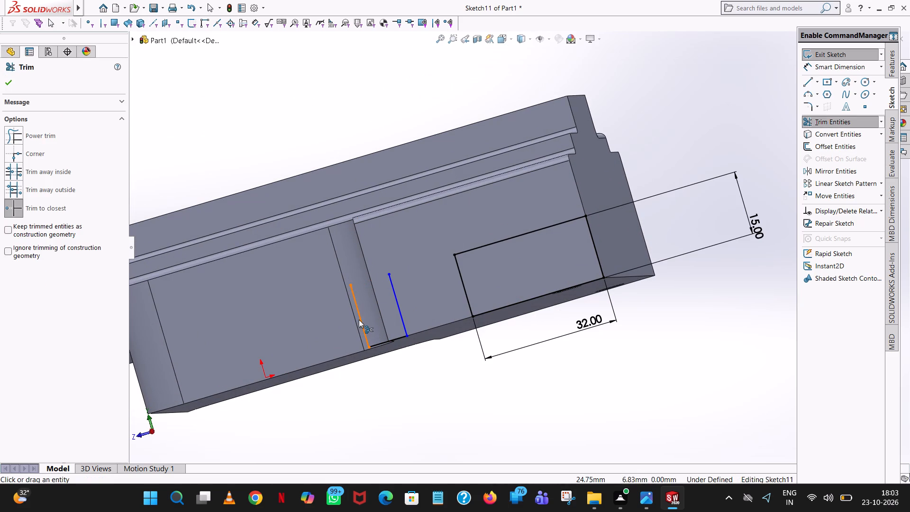
{"action": "left_click", "coordinate": [359, 320]}
Close the small profile with a line about 4.5 mm long to the side cut's edge and one about 15 mm down it.
{"action": "left_click", "coordinate": [810, 84]}
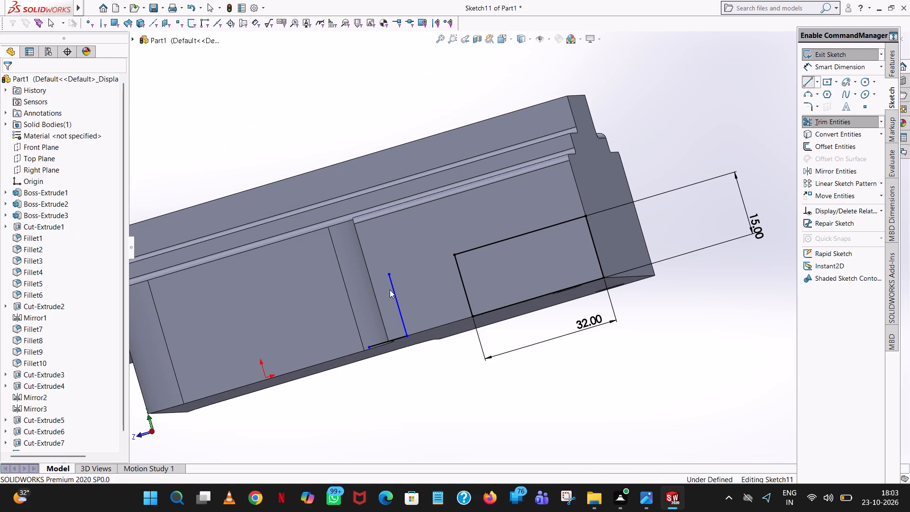
{"action": "left_click", "coordinate": [389, 273]}
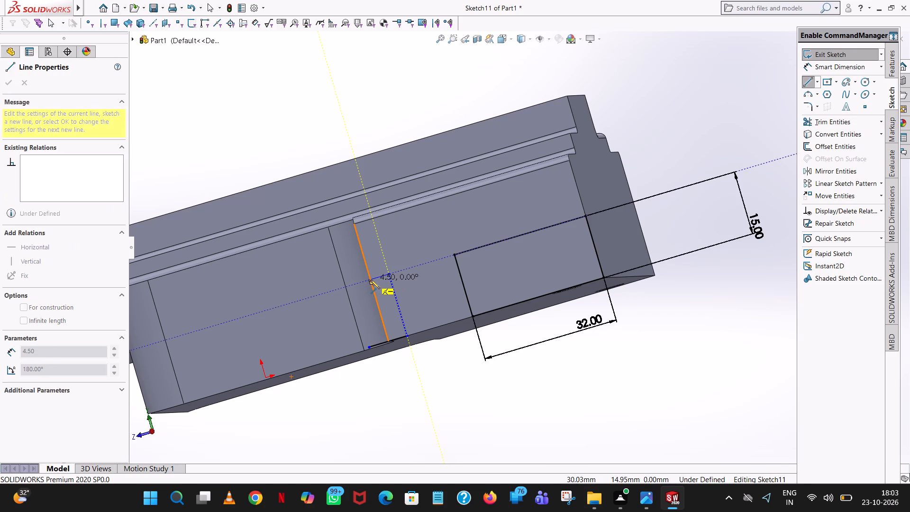
{"action": "left_click", "coordinate": [370, 280]}
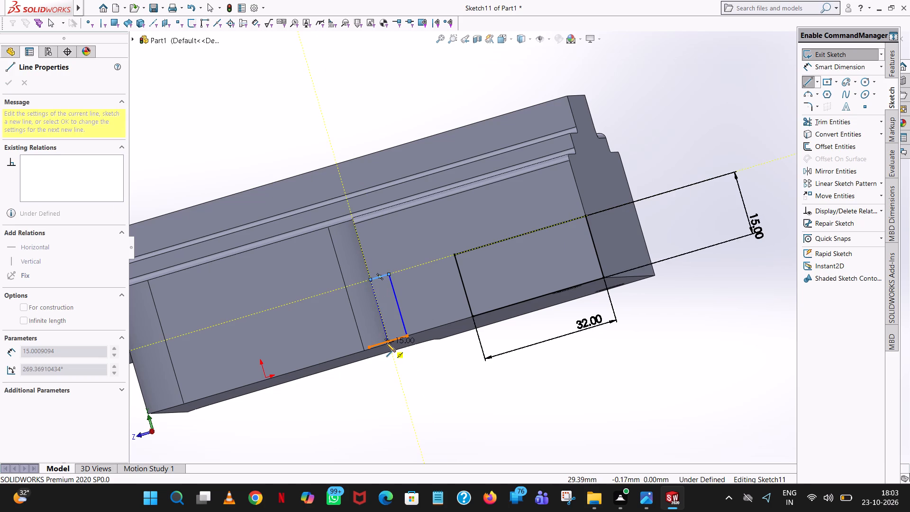
{"action": "left_click", "coordinate": [388, 341]}
{"action": "right_click", "coordinate": [388, 341]}
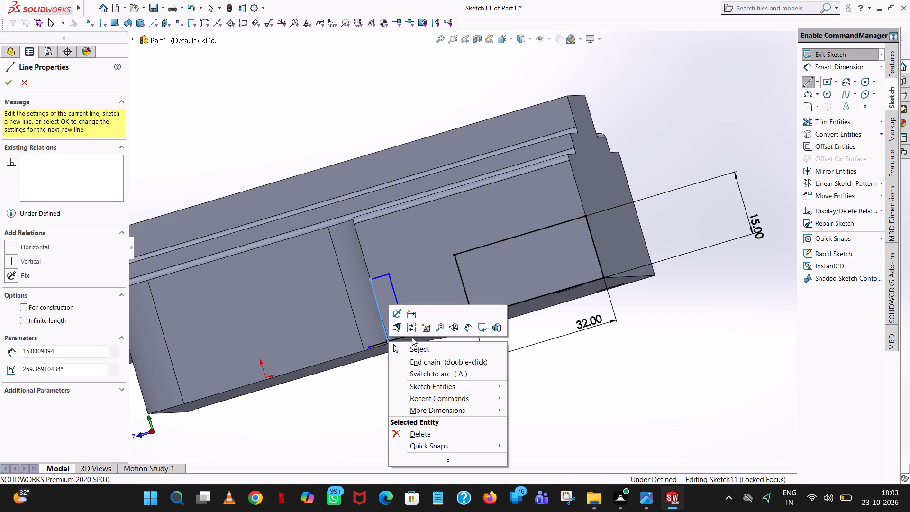
{"action": "left_click", "coordinate": [417, 349]}
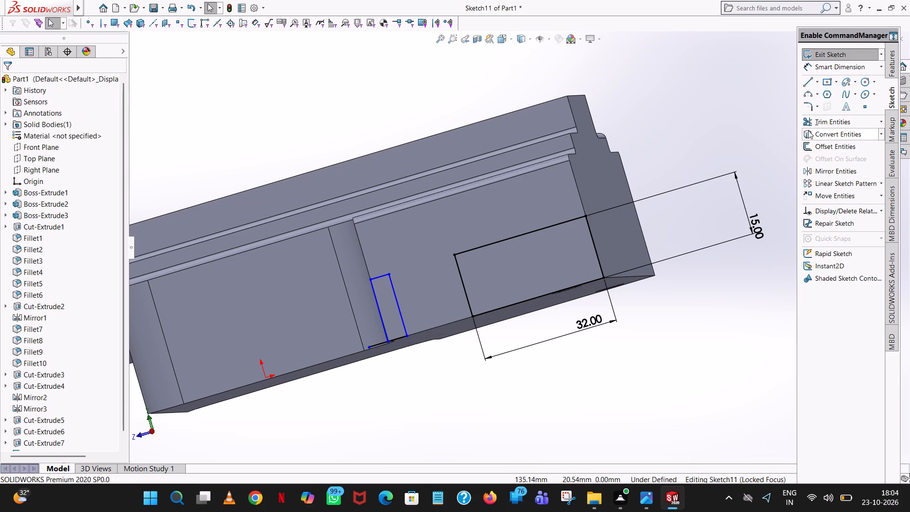
Trim the leftover base line extending past the narrowed small rectangle.
{"action": "left_click", "coordinate": [820, 123]}
{"action": "left_click", "coordinate": [379, 347]}
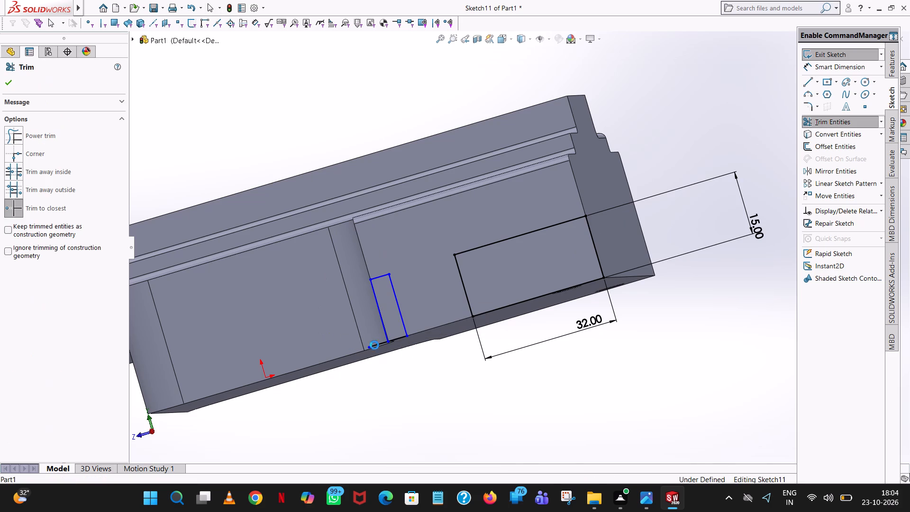
{"action": "left_click", "coordinate": [488, 258]}
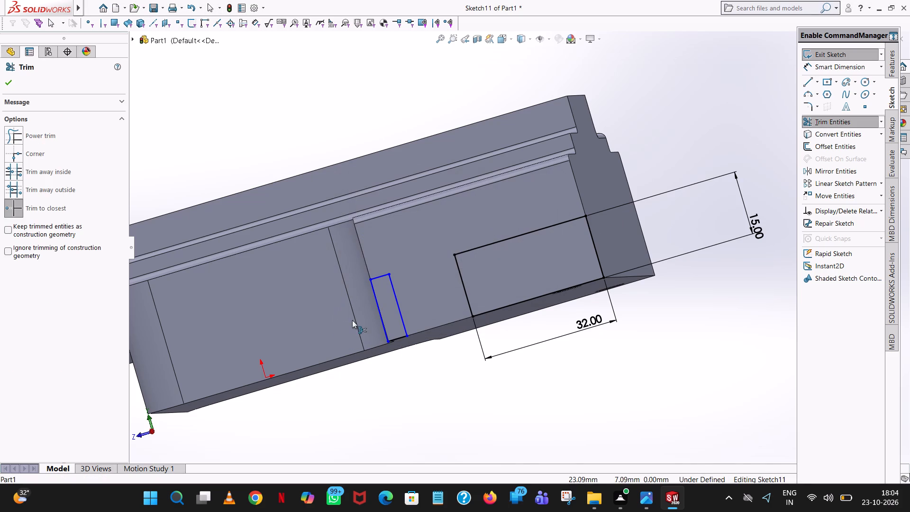
Cut-extrude the narrowed small rectangle and the 32 by 15 mm rectangle with a blind depth of 200 mm.
{"action": "middle_click_drag", "start_coordinate": [353, 320], "coordinate": [371, 337]}
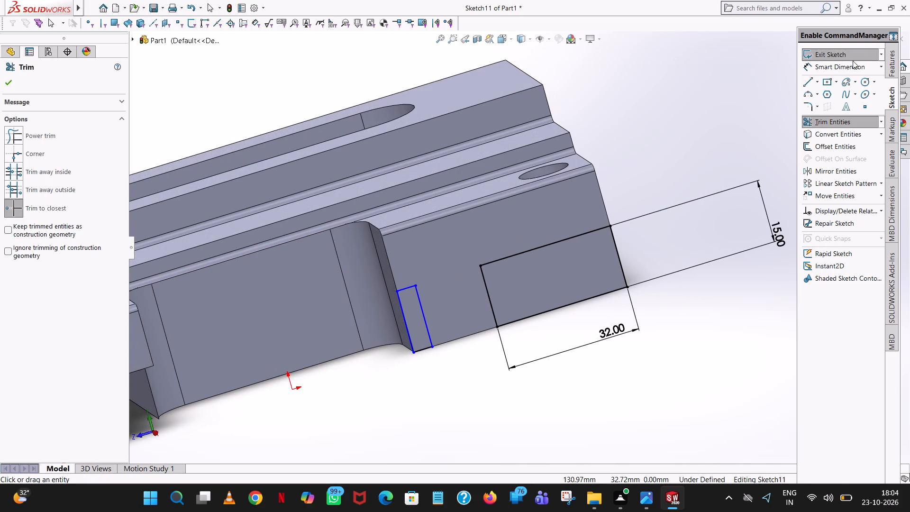
{"action": "left_click", "coordinate": [889, 62]}
{"action": "left_click", "coordinate": [822, 119]}
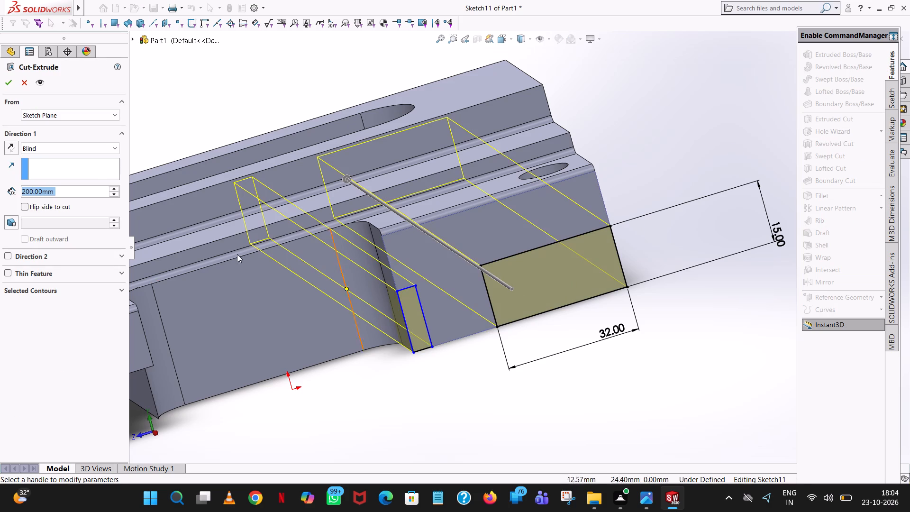
{"action": "left_click", "coordinate": [11, 85]}
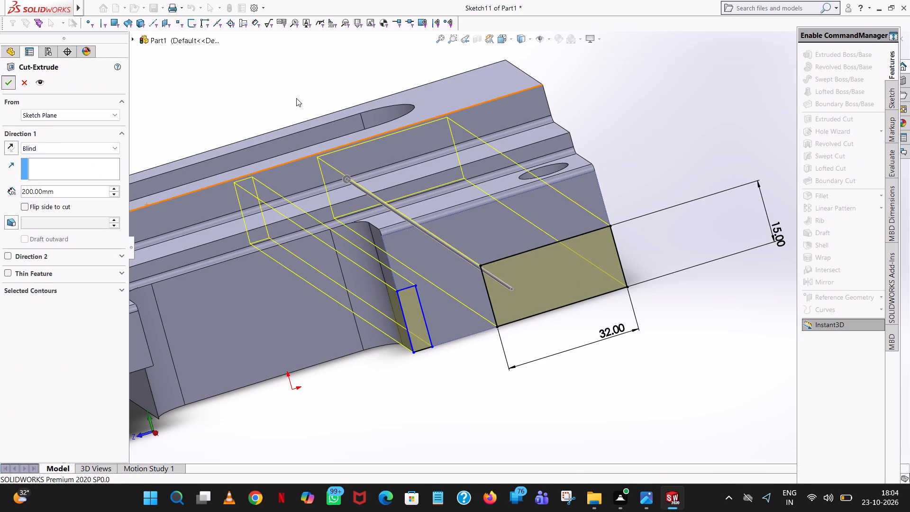
{"action": "left_click", "coordinate": [296, 93]}
Fillet the long inner upper edge of the underside step beside the foot with an 8 mm radius.
{"action": "middle_click_drag", "start_coordinate": [421, 182], "coordinate": [382, 143]}
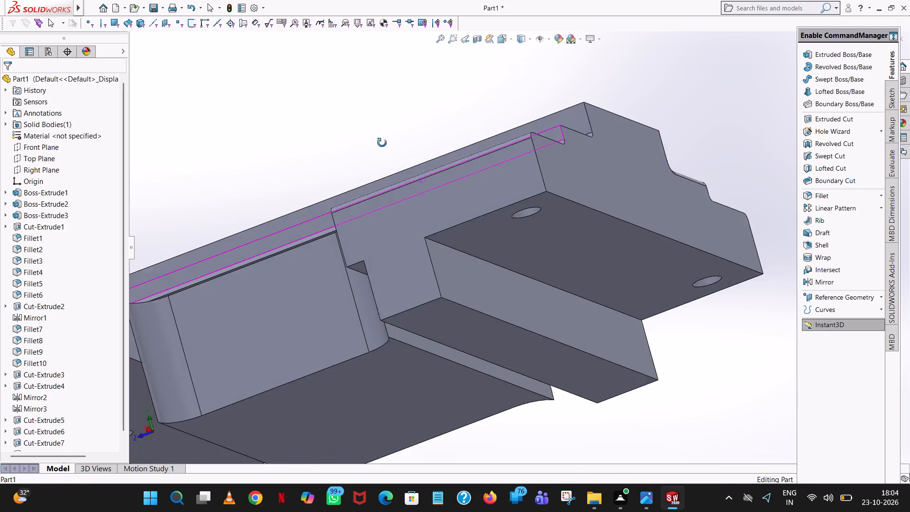
{"action": "middle_click_drag", "start_coordinate": [382, 143], "coordinate": [468, 124]}
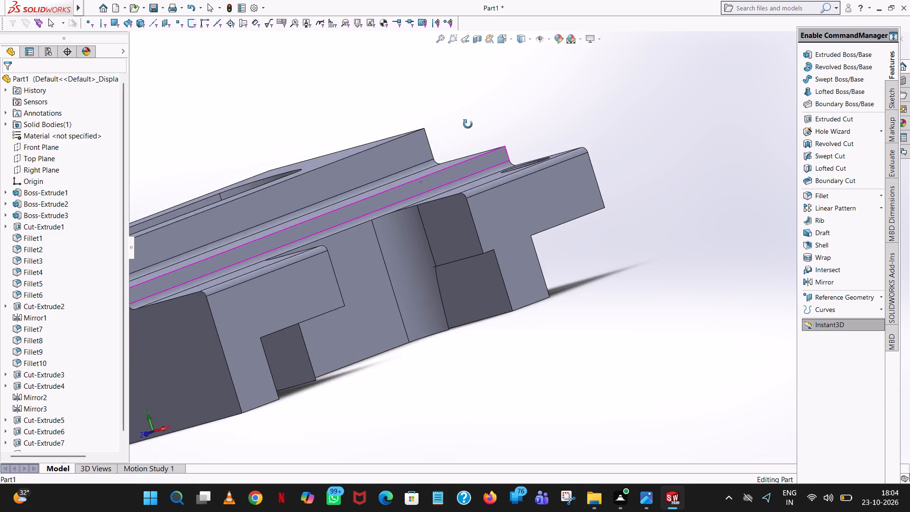
{"action": "middle_click_drag", "start_coordinate": [468, 124], "coordinate": [466, 120]}
{"action": "middle_click_drag", "start_coordinate": [481, 256], "coordinate": [411, 34]}
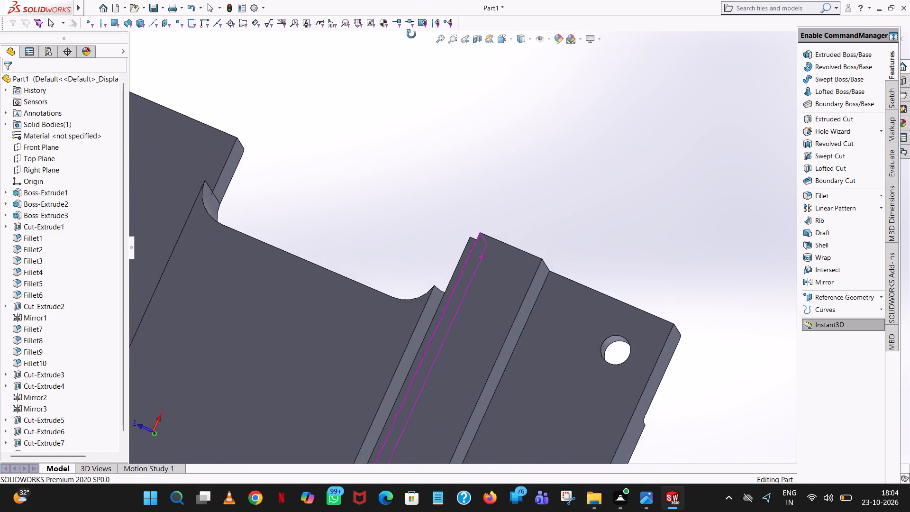
{"action": "middle_click_drag", "start_coordinate": [411, 34], "coordinate": [393, 295]}
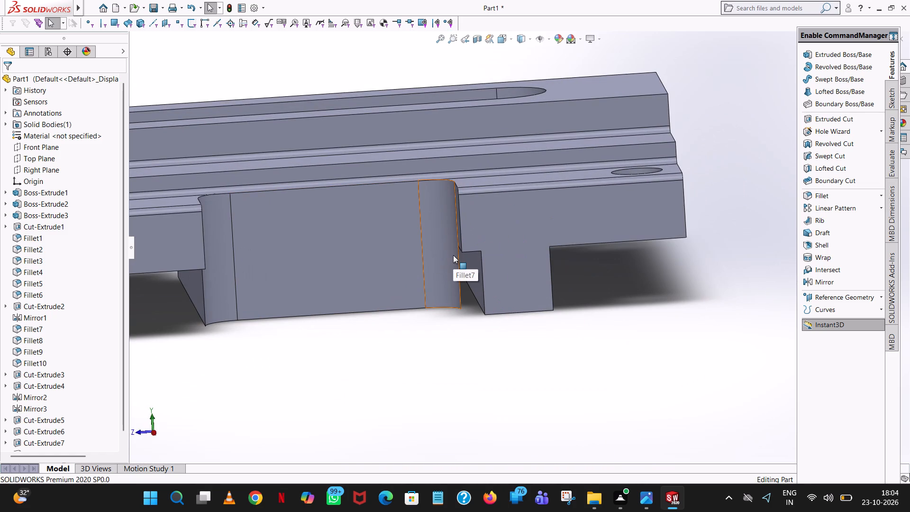
{"action": "middle_click_drag", "start_coordinate": [470, 279], "coordinate": [583, 215]}
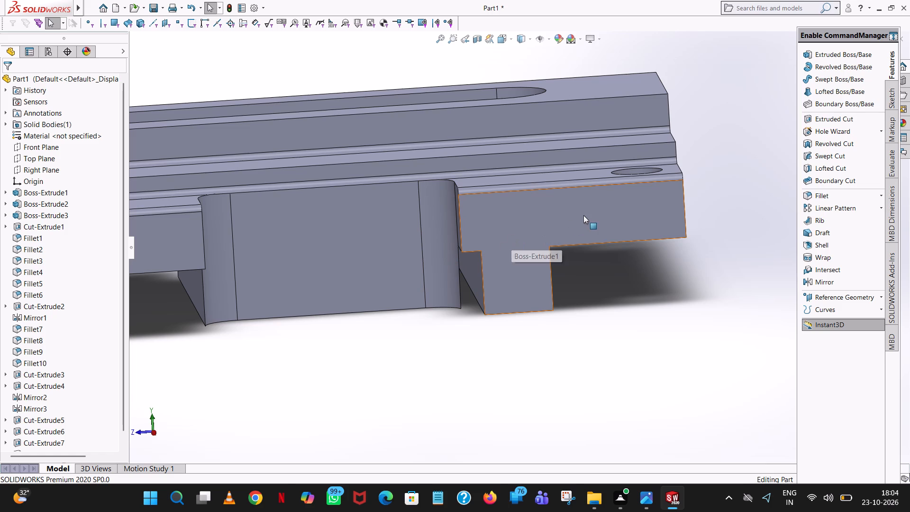
{"action": "middle_click_drag", "start_coordinate": [583, 215], "coordinate": [579, 248]}
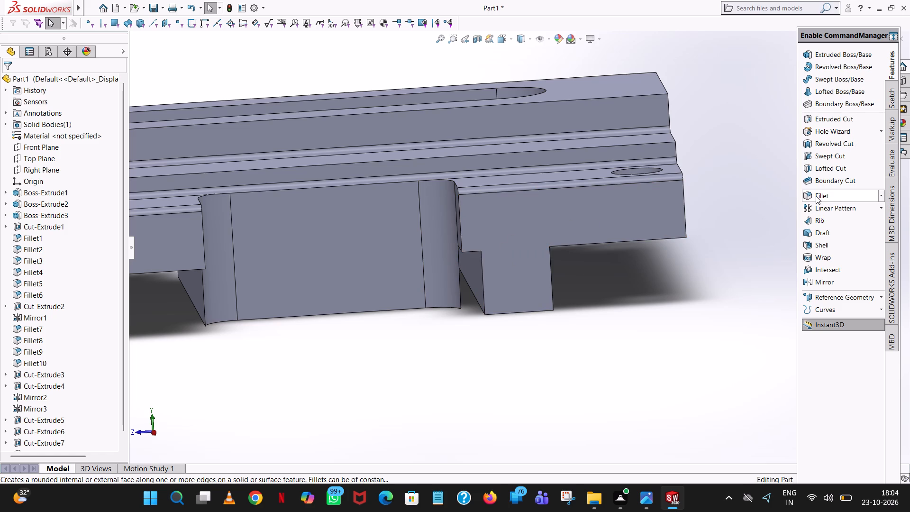
{"action": "left_click", "coordinate": [816, 196]}
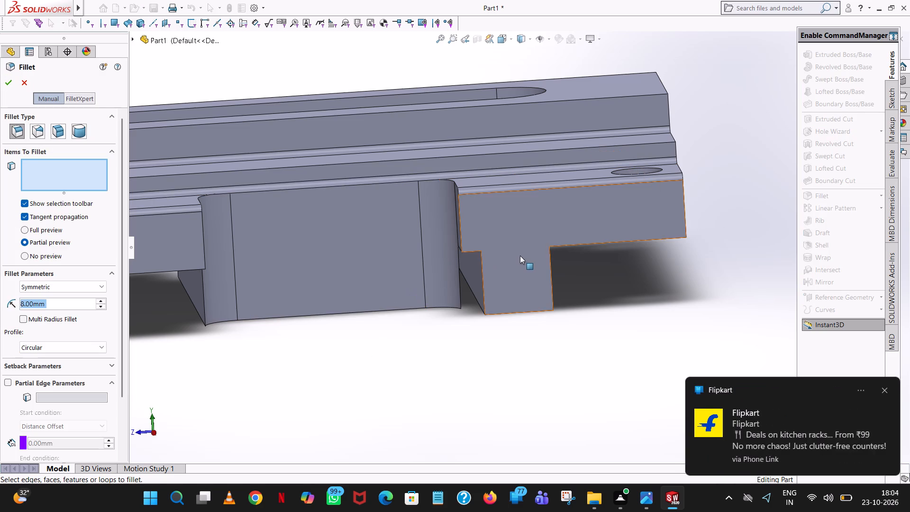
{"action": "middle_click_drag", "start_coordinate": [521, 255], "coordinate": [528, 191]}
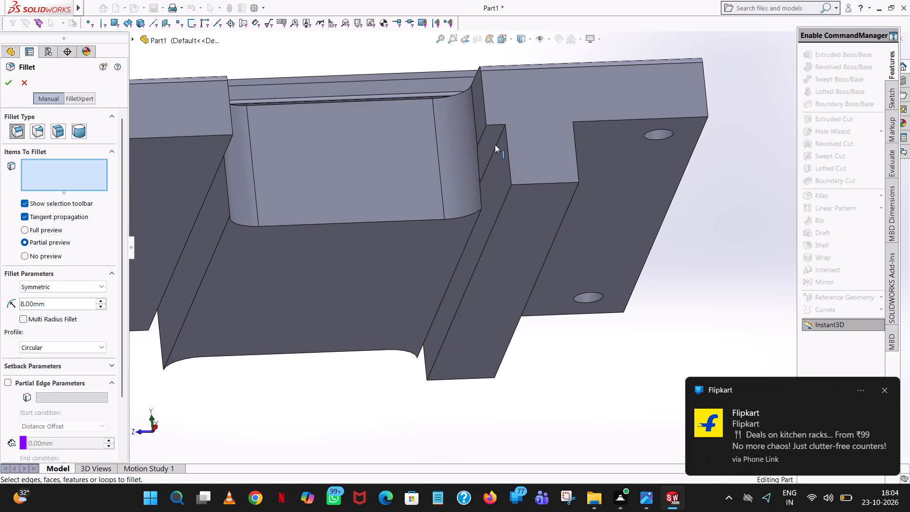
{"action": "left_click", "coordinate": [495, 145]}
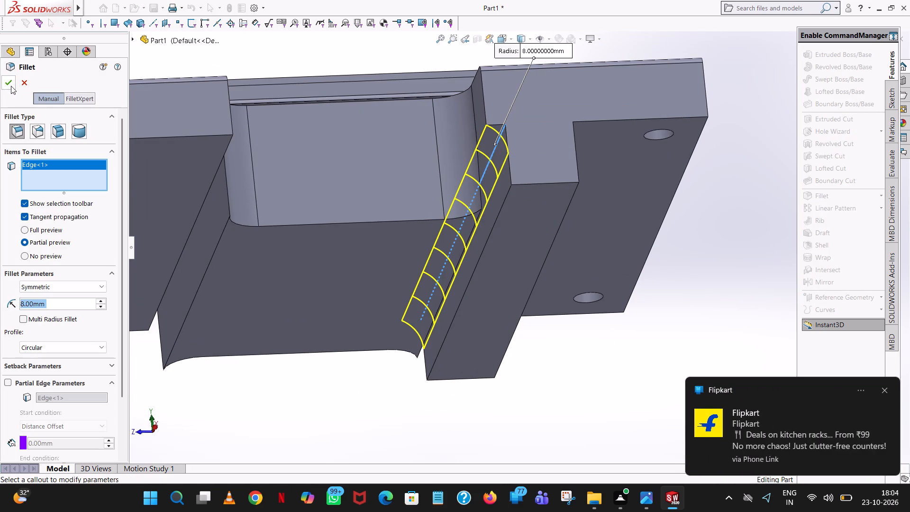
{"action": "left_click", "coordinate": [11, 86]}
Fillet the long inner upper edge of the 32 mm wide underside channel with an 8 mm radius.
{"action": "middle_click_drag", "start_coordinate": [374, 78], "coordinate": [364, 149]}
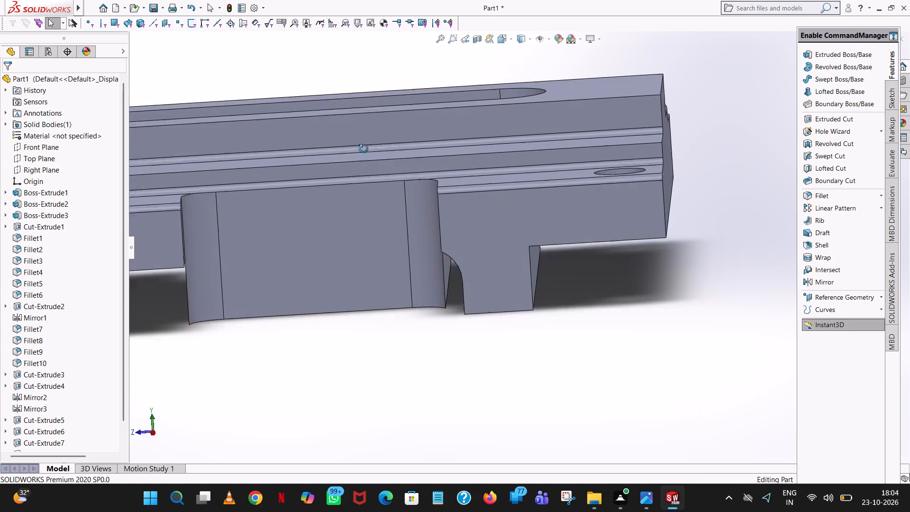
{"action": "middle_click_drag", "start_coordinate": [364, 149], "coordinate": [367, 128]}
{"action": "middle_click_drag", "start_coordinate": [228, 200], "coordinate": [200, 194]}
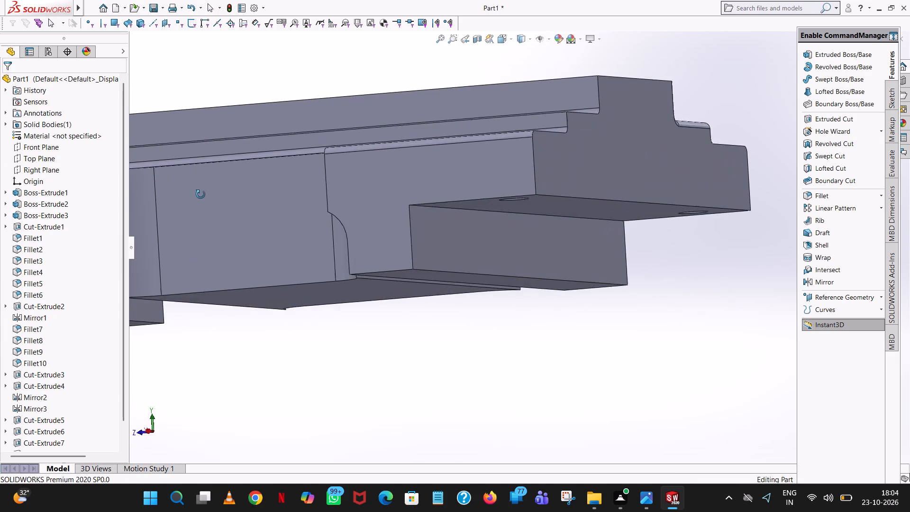
{"action": "middle_click_drag", "start_coordinate": [200, 194], "coordinate": [218, 165]}
{"action": "scroll", "coordinate": [167, 221], "scroll_direction": "down", "scroll_amount": 5}
{"action": "middle_click_drag", "start_coordinate": [233, 208], "coordinate": [247, 218]}
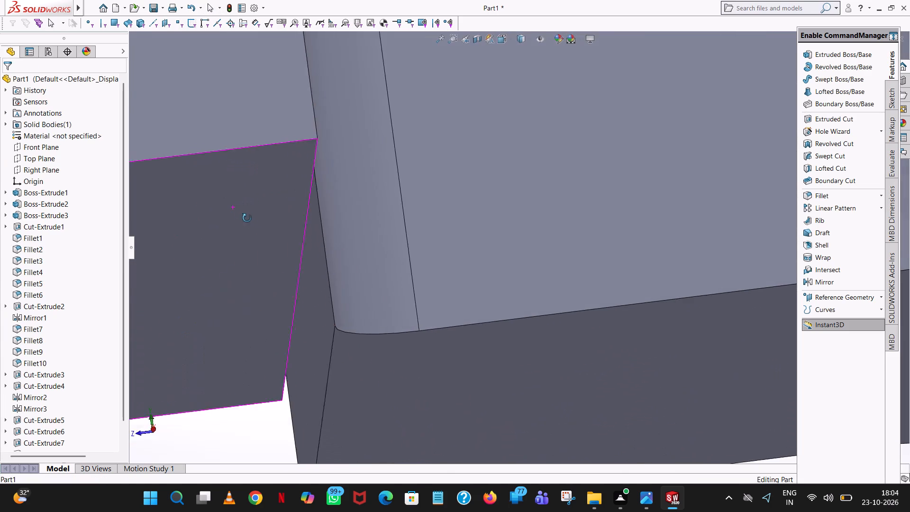
{"action": "middle_click_drag", "start_coordinate": [247, 218], "coordinate": [259, 220]}
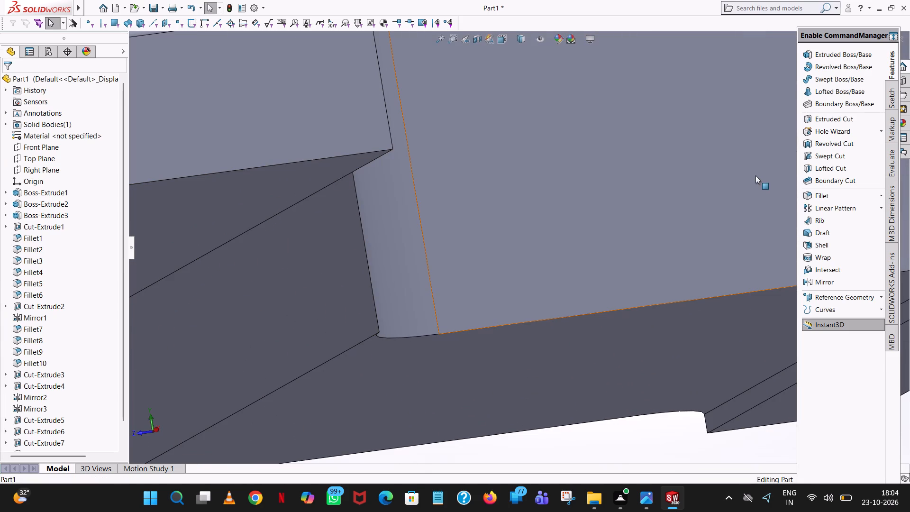
{"action": "left_click", "coordinate": [819, 193]}
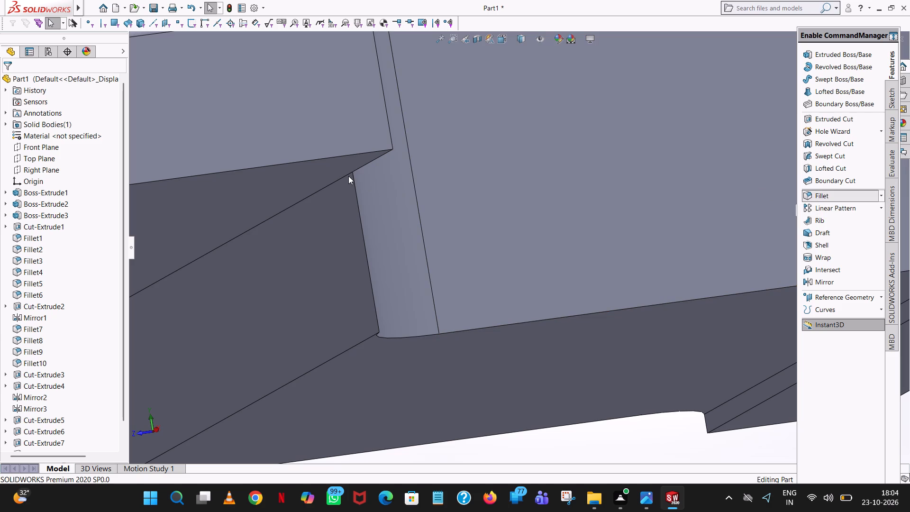
{"action": "left_click", "coordinate": [349, 173]}
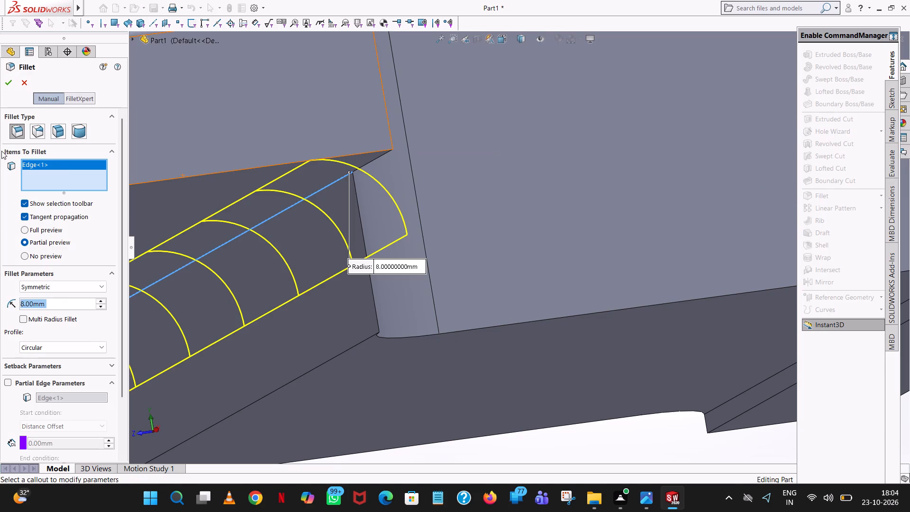
{"action": "left_click", "coordinate": [9, 86]}
Examine the filleted underside channels, the side cut and the stepped top from several angles.
{"action": "middle_click_drag", "start_coordinate": [509, 189], "coordinate": [447, 259]}
{"action": "scroll", "coordinate": [445, 255], "scroll_direction": "up", "scroll_amount": 4}
{"action": "scroll", "coordinate": [532, 313], "scroll_direction": "up", "scroll_amount": 2}
{"action": "middle_click_drag", "start_coordinate": [532, 313], "coordinate": [538, 288]}
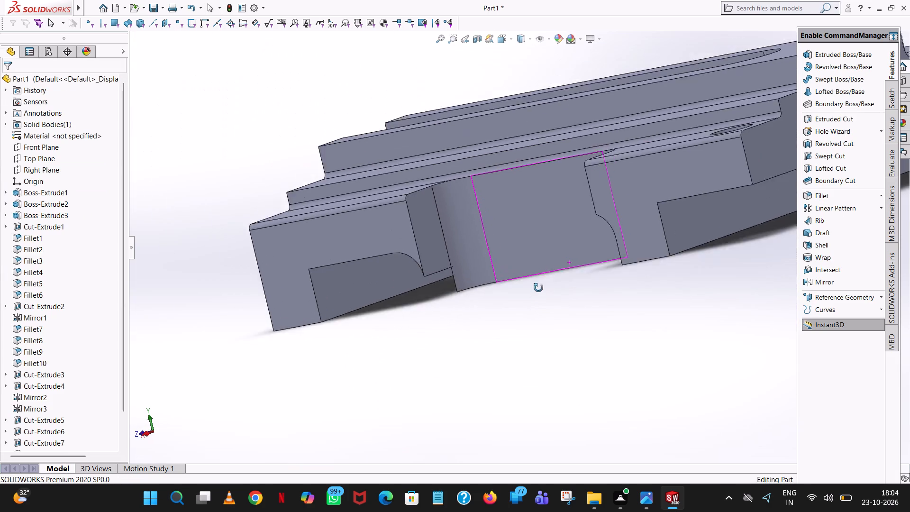
{"action": "middle_click_drag", "start_coordinate": [538, 288], "coordinate": [564, 356]}
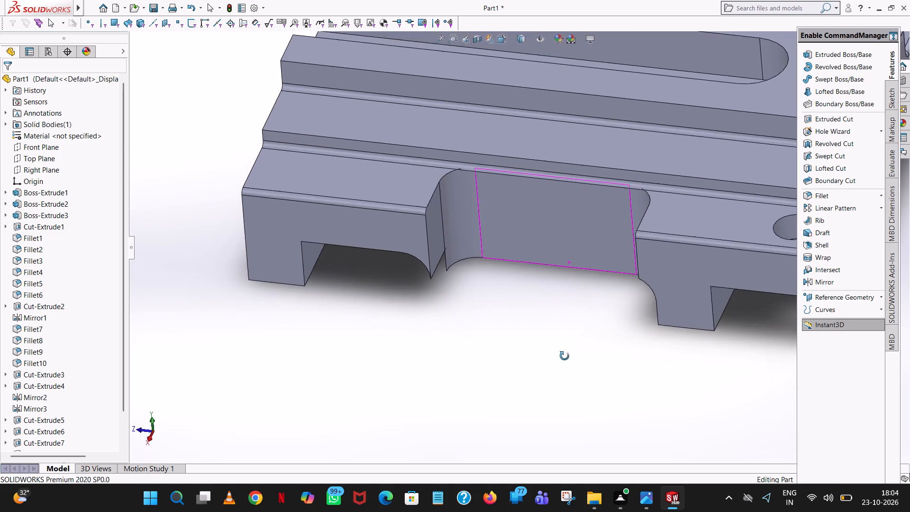
{"action": "middle_click_drag", "start_coordinate": [564, 356], "coordinate": [576, 108]}
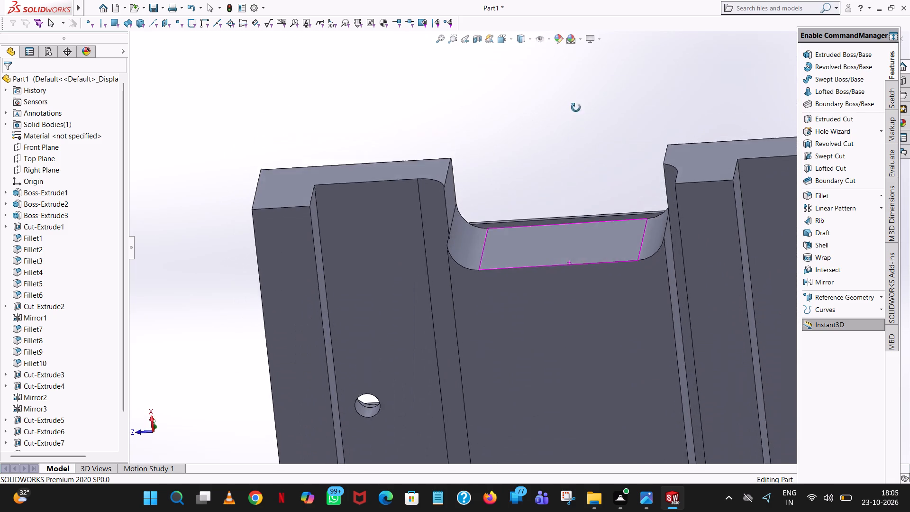
{"action": "middle_click_drag", "start_coordinate": [576, 108], "coordinate": [629, 278]}
{"action": "scroll", "coordinate": [629, 278], "scroll_direction": "up", "scroll_amount": 2}
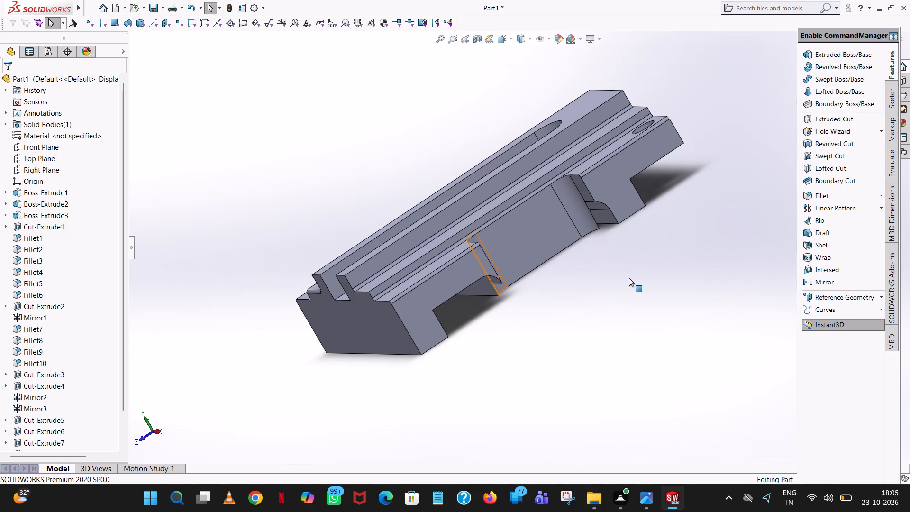
{"action": "scroll", "coordinate": [629, 278], "scroll_direction": "up", "scroll_amount": 1}
{"action": "left_click", "coordinate": [629, 278]}
{"action": "middle_click_drag", "start_coordinate": [631, 278], "coordinate": [732, 235]}
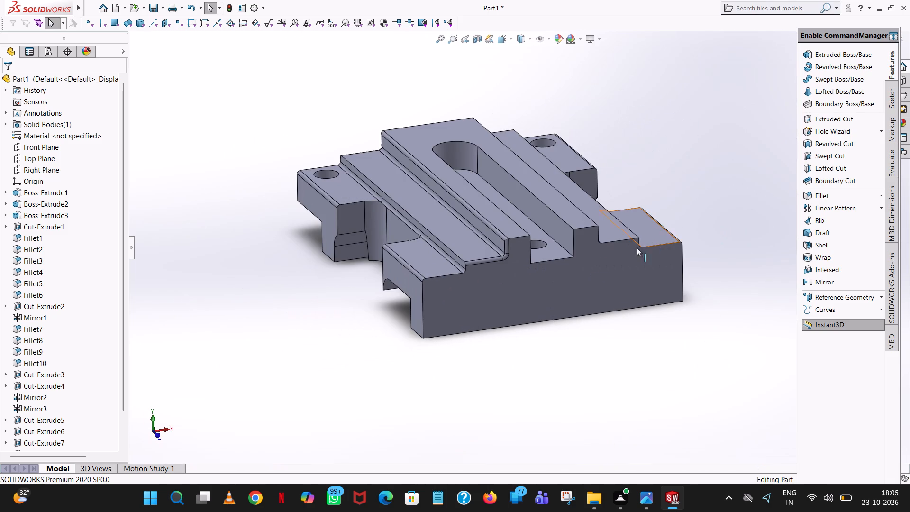
{"action": "middle_click_drag", "start_coordinate": [417, 260], "coordinate": [524, 265]}
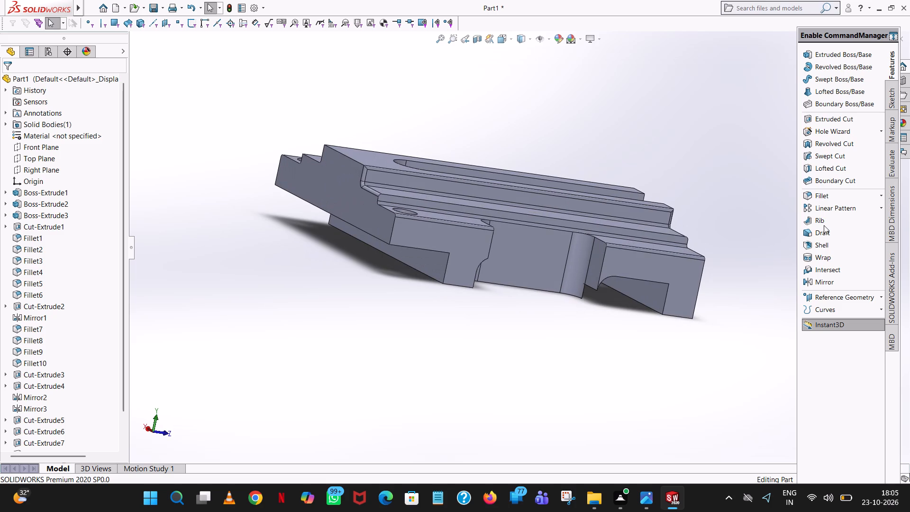
Fillet the long lower edge of the central underside section beside the 32 mm wide channel with an 8 mm radius.
{"action": "left_click", "coordinate": [820, 192]}
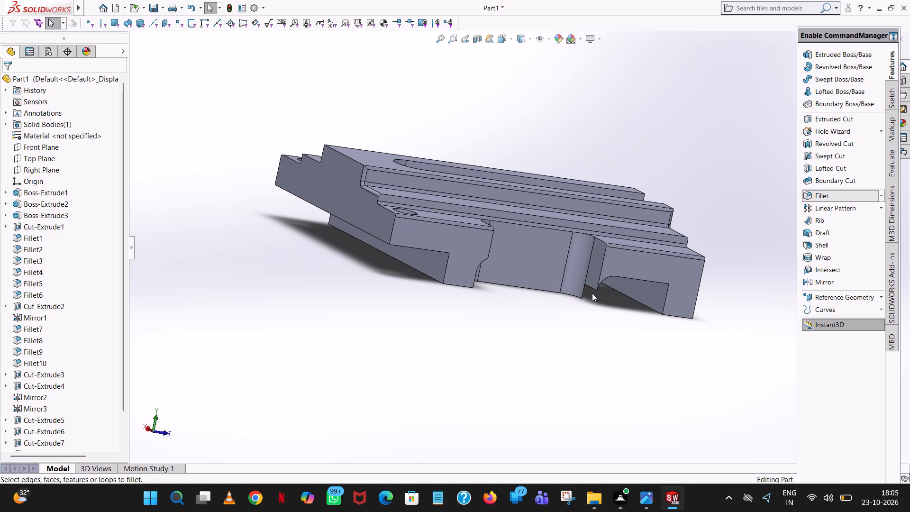
{"action": "middle_click_drag", "start_coordinate": [600, 296], "coordinate": [561, 198]}
{"action": "scroll", "coordinate": [577, 264], "scroll_direction": "down", "scroll_amount": 1}
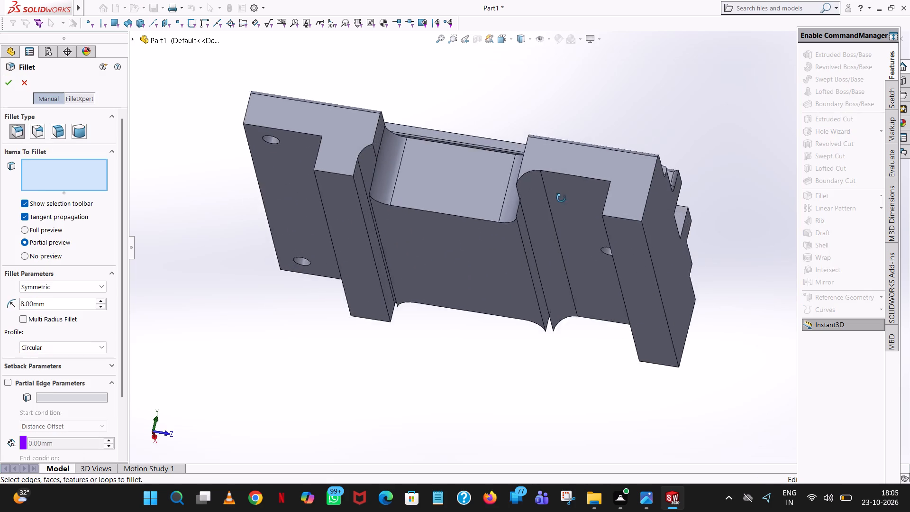
{"action": "middle_click_drag", "start_coordinate": [561, 198], "coordinate": [599, 252]}
{"action": "scroll", "coordinate": [603, 250], "scroll_direction": "down", "scroll_amount": 4}
{"action": "middle_click_drag", "start_coordinate": [603, 250], "coordinate": [616, 295]}
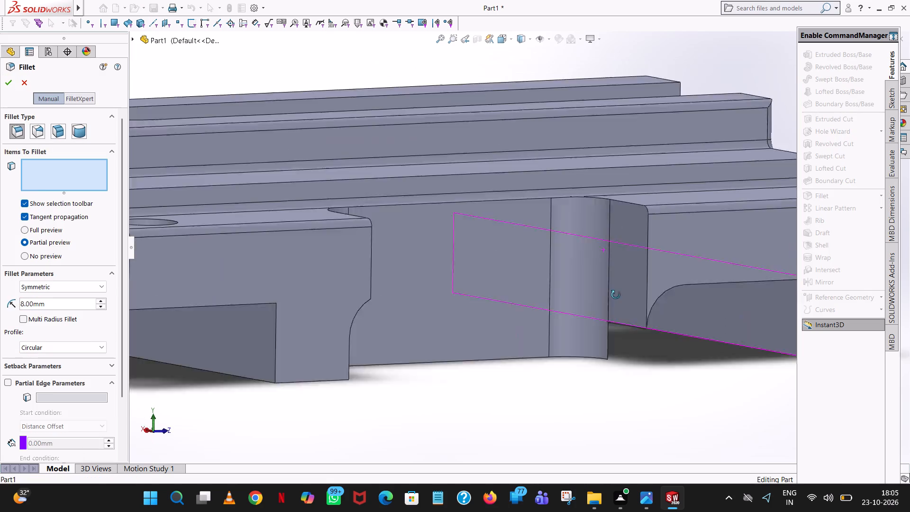
{"action": "middle_click_drag", "start_coordinate": [616, 295], "coordinate": [625, 347]}
{"action": "scroll", "coordinate": [668, 347], "scroll_direction": "up", "scroll_amount": 5}
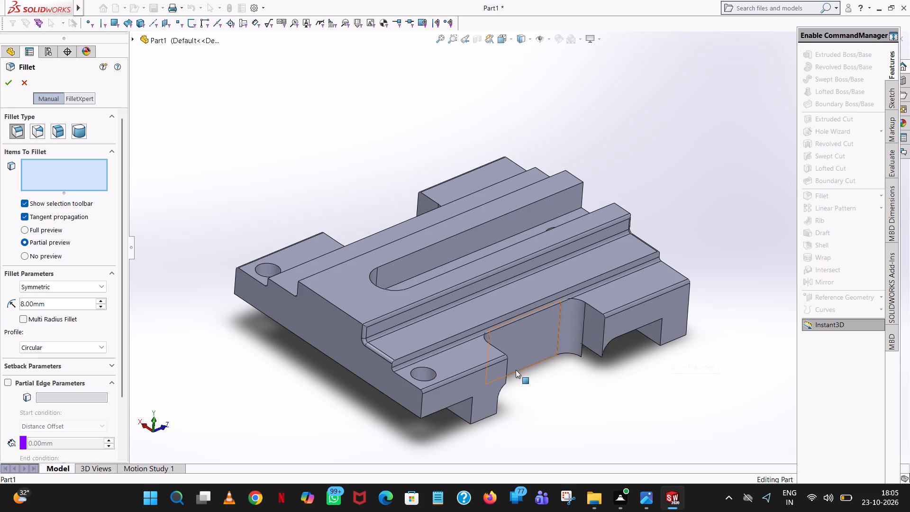
{"action": "middle_click_drag", "start_coordinate": [509, 371], "coordinate": [399, 301]}
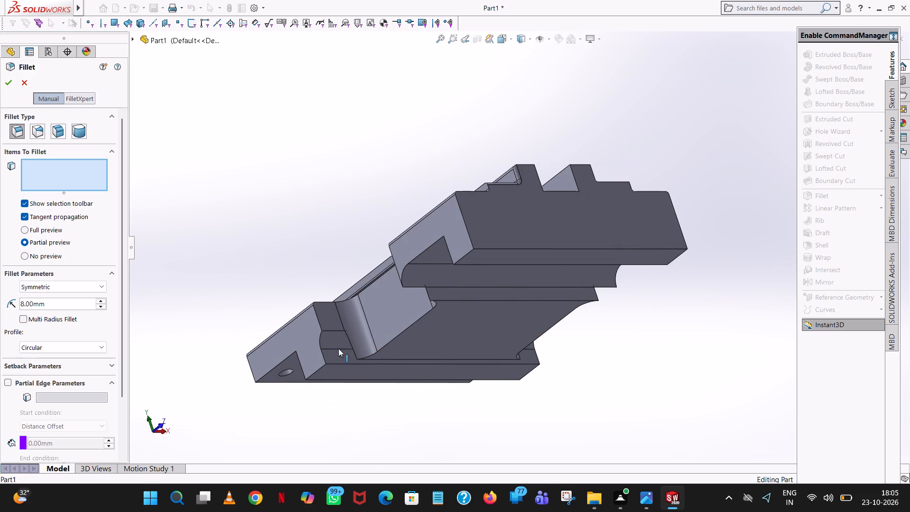
{"action": "left_click", "coordinate": [338, 348]}
{"action": "left_click", "coordinate": [338, 348]}
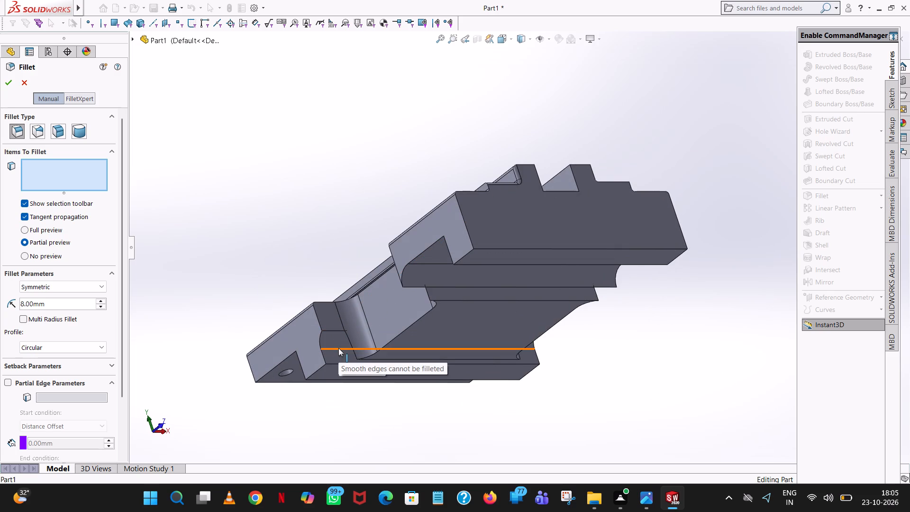
{"action": "scroll", "coordinate": [338, 348], "scroll_direction": "down", "scroll_amount": 7}
{"action": "scroll", "coordinate": [768, 252], "scroll_direction": "up", "scroll_amount": 6}
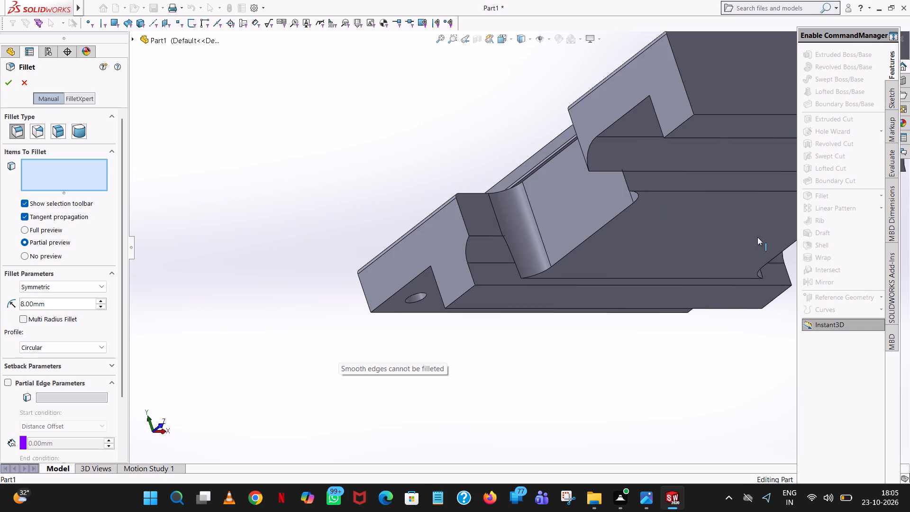
{"action": "middle_click_drag", "start_coordinate": [757, 237], "coordinate": [766, 207]}
{"action": "scroll", "coordinate": [748, 122], "scroll_direction": "down", "scroll_amount": 6}
{"action": "scroll", "coordinate": [713, 141], "scroll_direction": "up", "scroll_amount": 6}
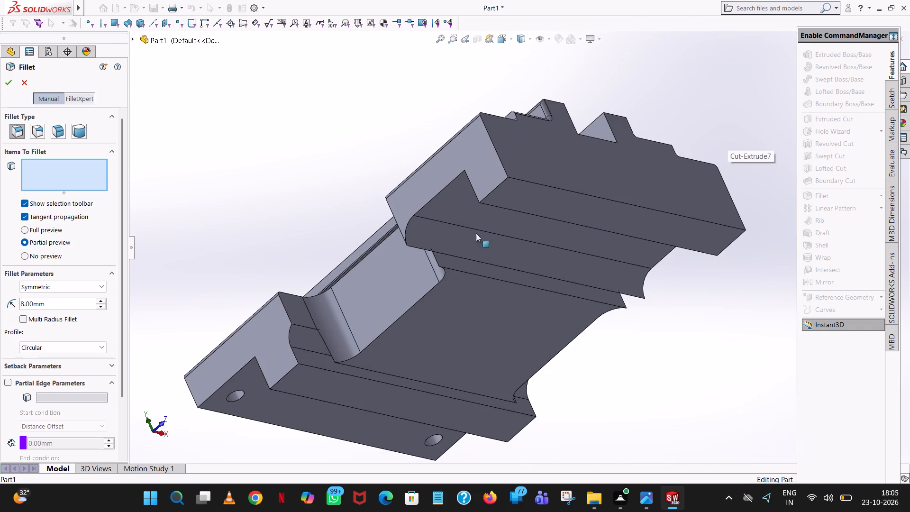
{"action": "left_click", "coordinate": [450, 254]}
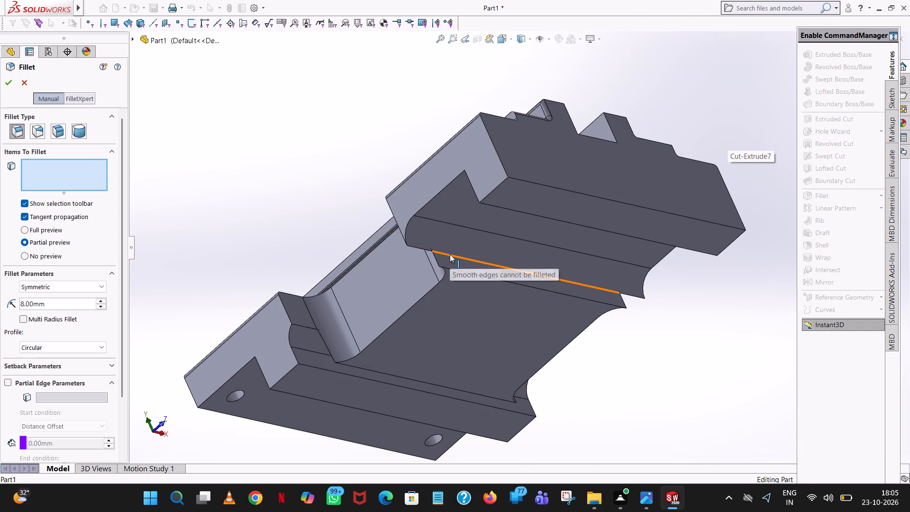
{"action": "left_click", "coordinate": [450, 268]}
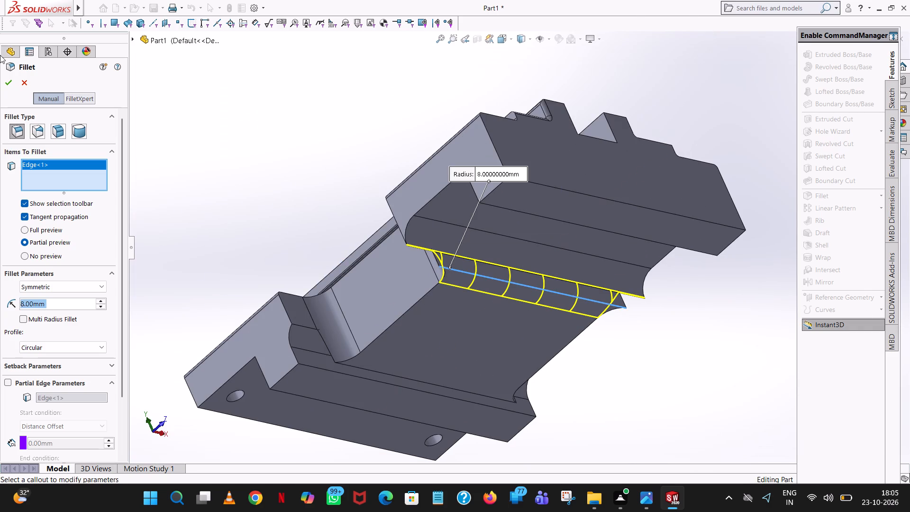
{"action": "left_click", "coordinate": [7, 83]}
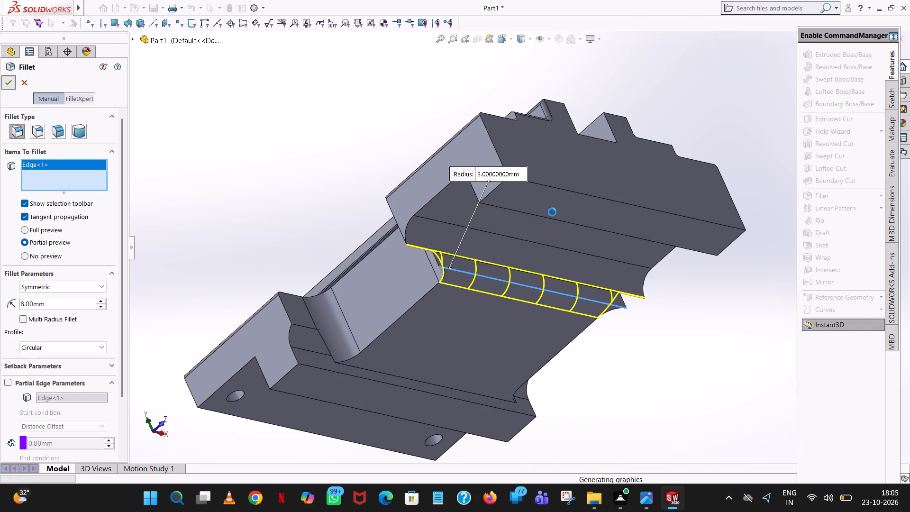
Examine the whole part from its ends, sides and top, including the counterbored hole at the open end of the slot.
{"action": "middle_click_drag", "start_coordinate": [302, 161], "coordinate": [397, 149]}
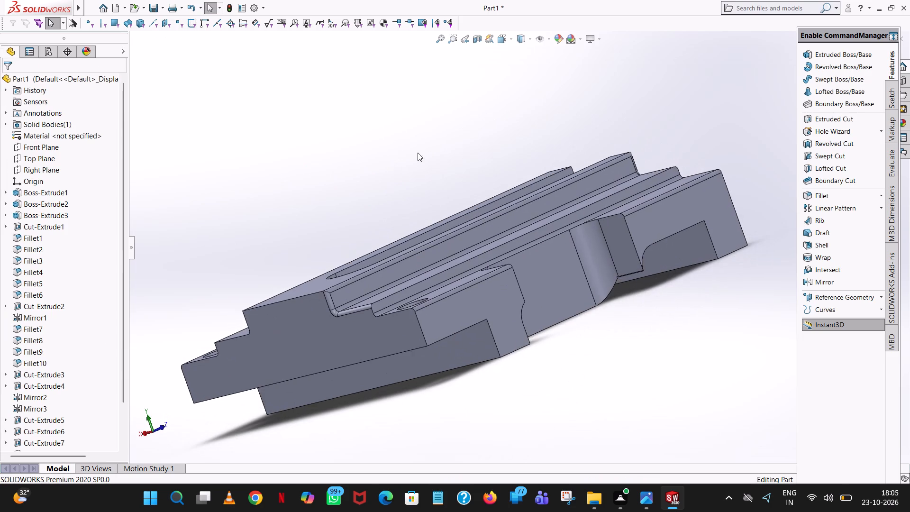
{"action": "scroll", "coordinate": [617, 287], "scroll_direction": "up", "scroll_amount": 4}
{"action": "middle_click", "coordinate": [649, 295]}
{"action": "scroll", "coordinate": [649, 295], "scroll_direction": "down", "scroll_amount": 3}
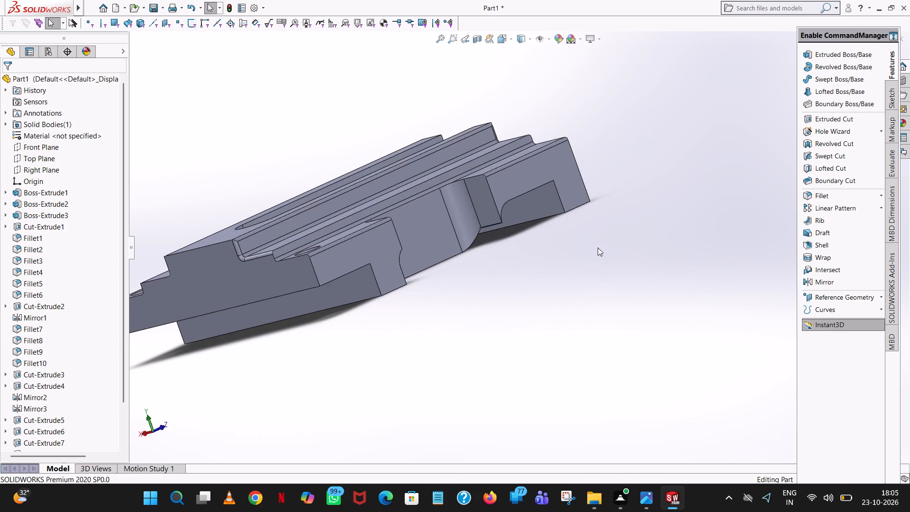
{"action": "scroll", "coordinate": [590, 240], "scroll_direction": "up", "scroll_amount": 1}
{"action": "middle_click_drag", "start_coordinate": [587, 237], "coordinate": [639, 192]}
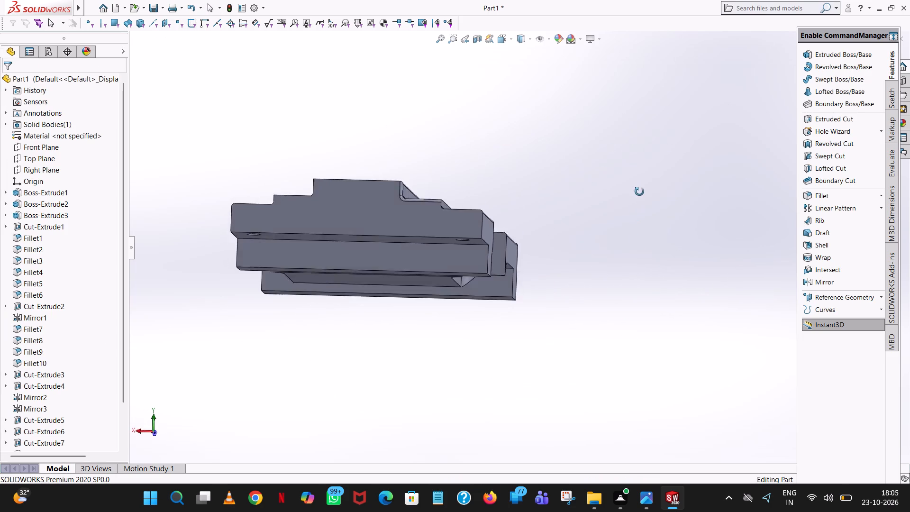
{"action": "middle_click_drag", "start_coordinate": [639, 192], "coordinate": [487, 262]}
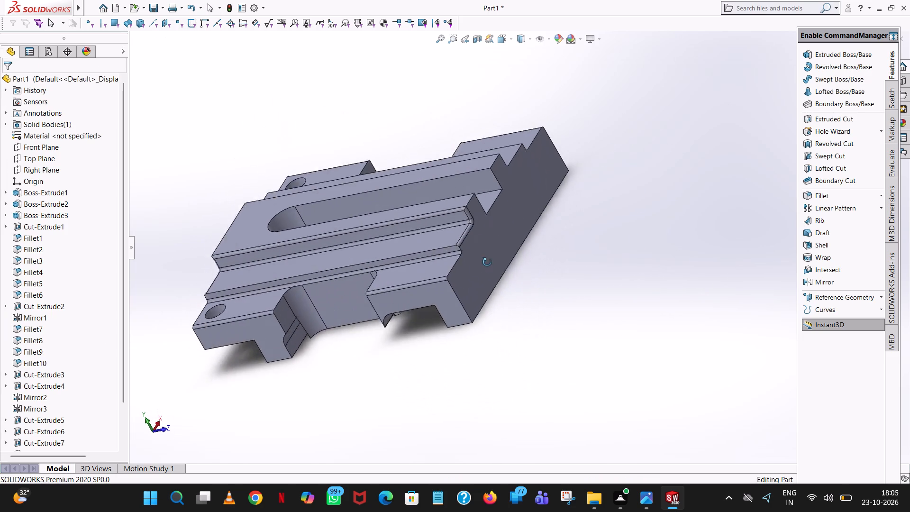
{"action": "middle_click_drag", "start_coordinate": [487, 262], "coordinate": [474, 218]}
{"action": "scroll", "coordinate": [477, 217], "scroll_direction": "up", "scroll_amount": 1}
{"action": "middle_click_drag", "start_coordinate": [596, 138], "coordinate": [586, 166]}
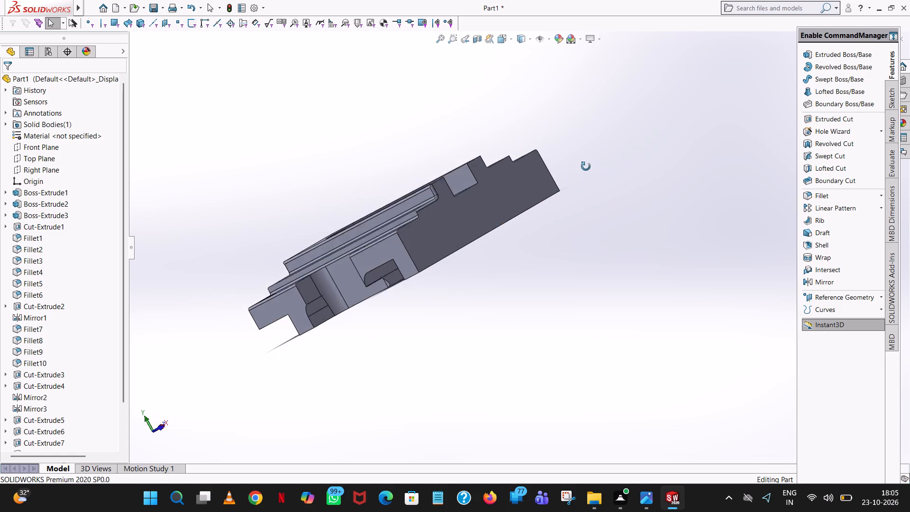
{"action": "middle_click_drag", "start_coordinate": [586, 166], "coordinate": [582, 328]}
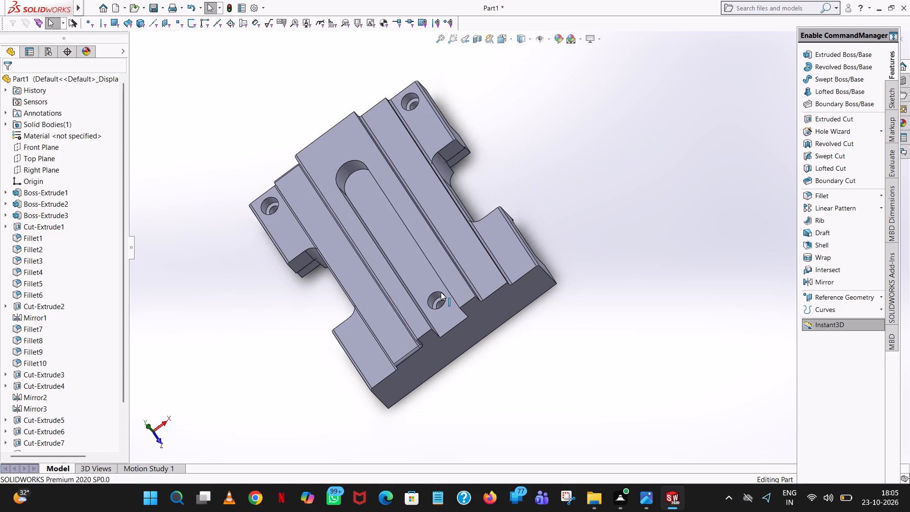
{"action": "scroll", "coordinate": [440, 296], "scroll_direction": "down", "scroll_amount": 7}
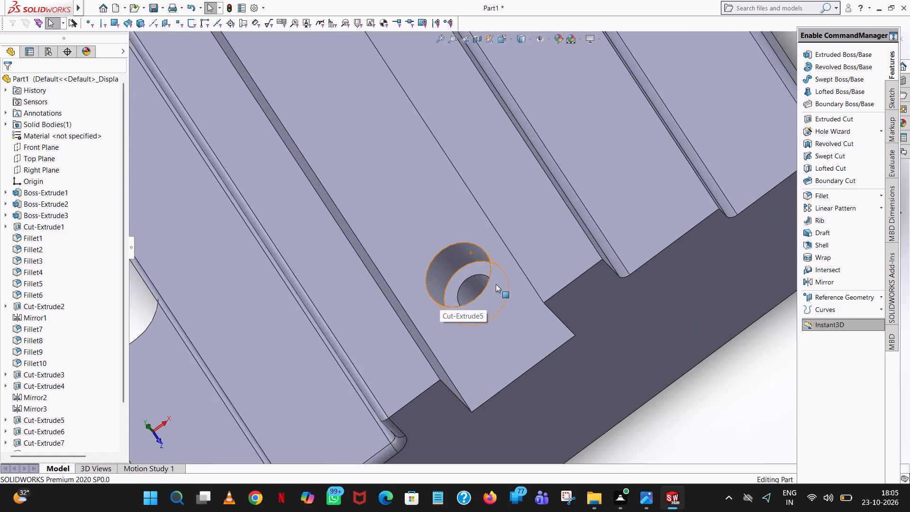
{"action": "scroll", "coordinate": [496, 281], "scroll_direction": "up", "scroll_amount": 7}
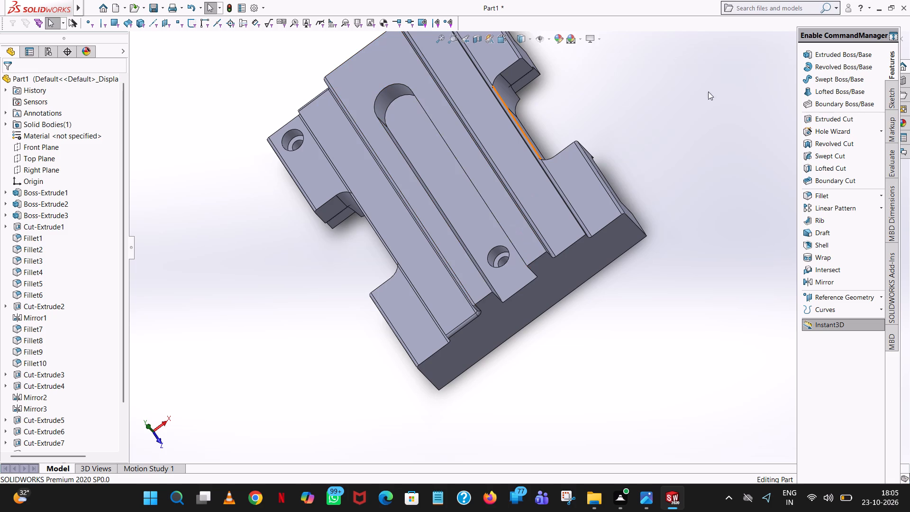
Chamfer the top rim of the counterbored hole on the negative-X side ledge, near the slot's closed end, with 2 mm at 45 degrees.
{"action": "left_click", "coordinate": [883, 196]}
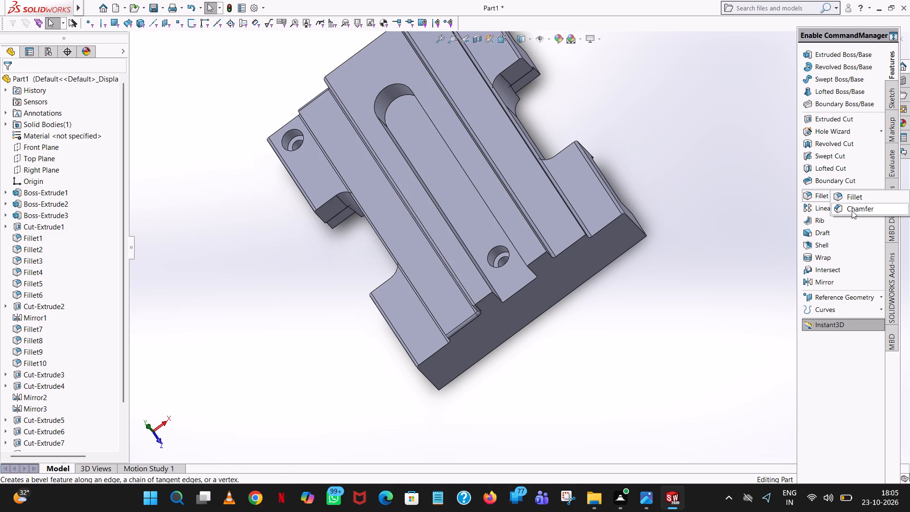
{"action": "left_click", "coordinate": [852, 210]}
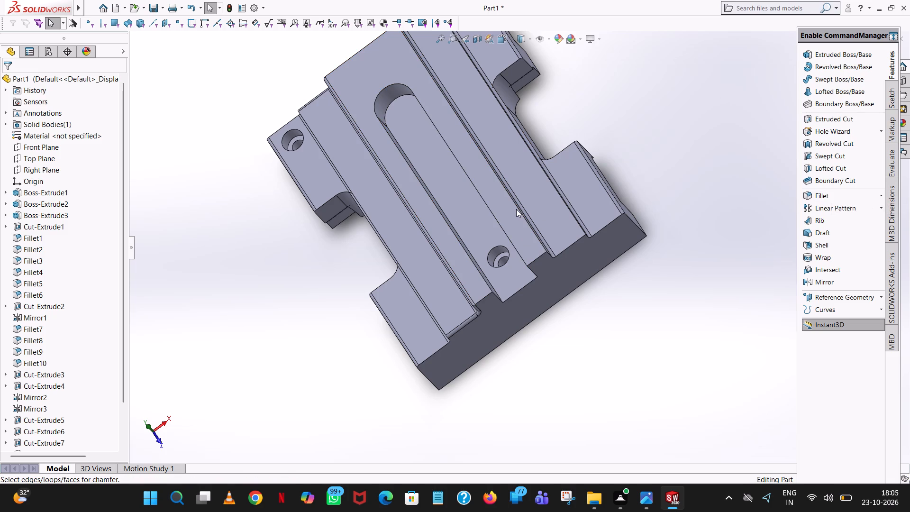
{"action": "key", "text": "2"}
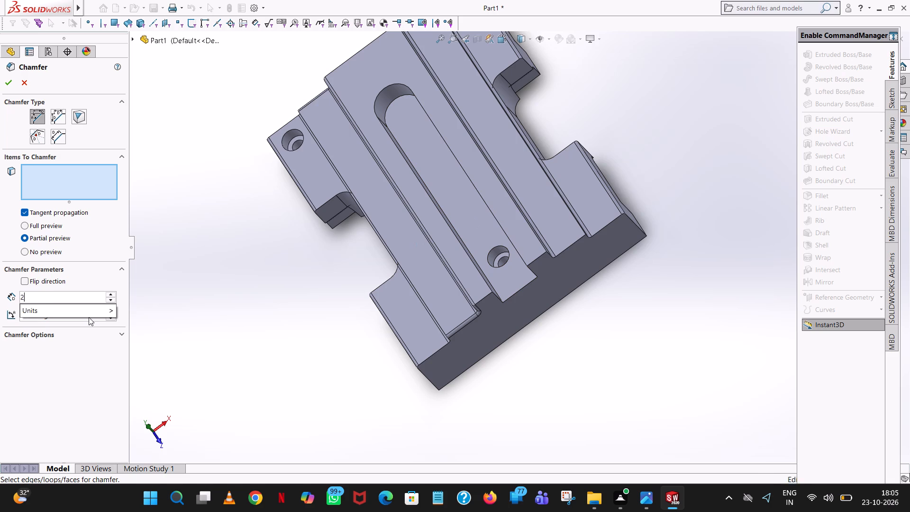
{"action": "left_click", "coordinate": [260, 253]}
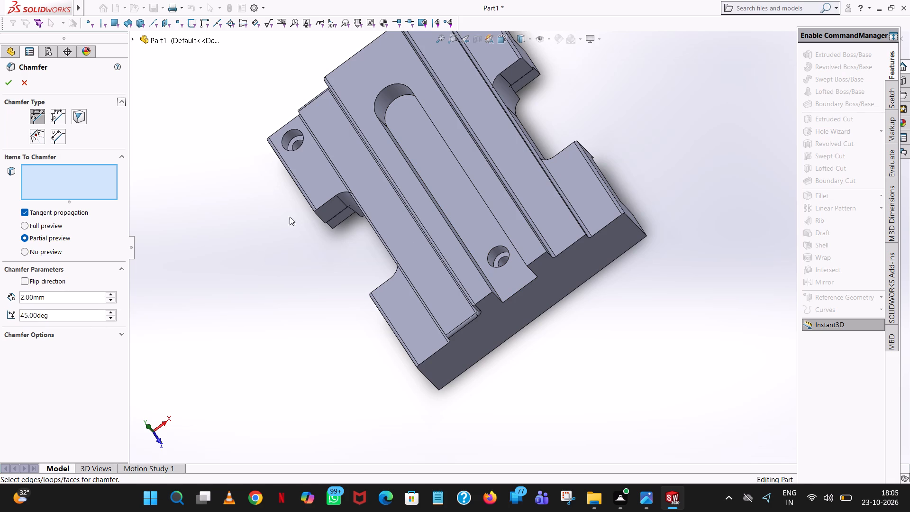
{"action": "scroll", "coordinate": [305, 107], "scroll_direction": "down", "scroll_amount": 3}
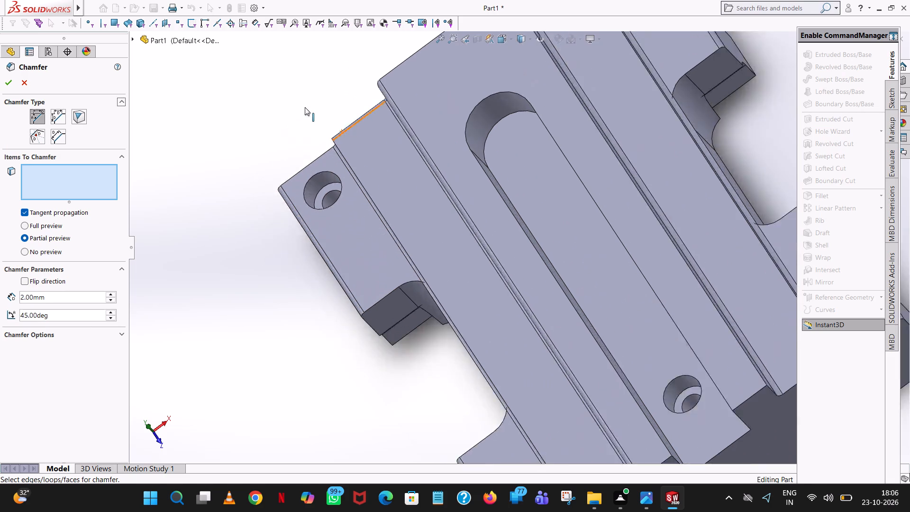
{"action": "scroll", "coordinate": [305, 107], "scroll_direction": "down", "scroll_amount": 3}
{"action": "left_click", "coordinate": [346, 270]}
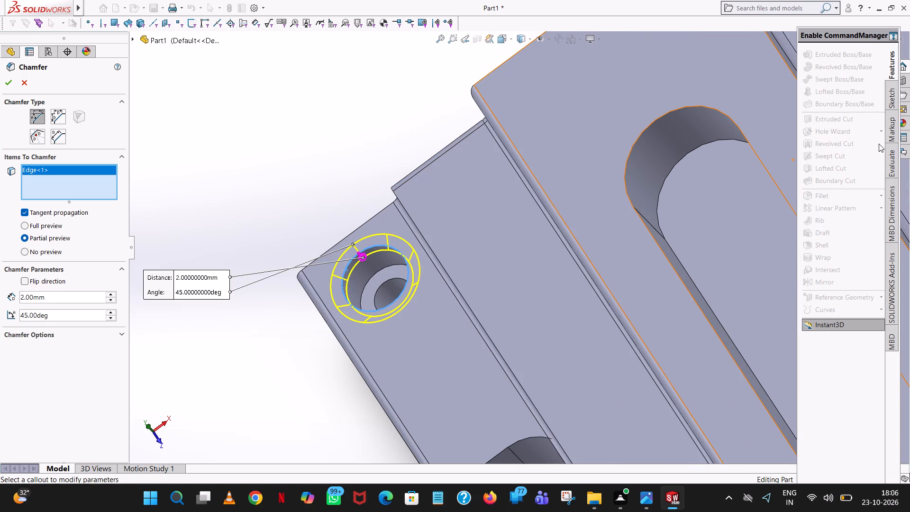
{"action": "left_click", "coordinate": [6, 81]}
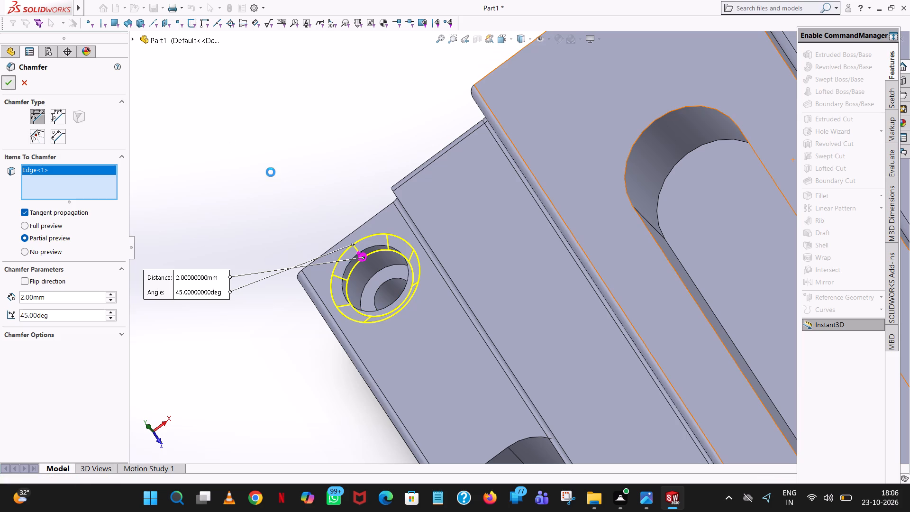
Chamfer the top rim of the matching counterbored hole on the positive-X side ledge with 2 mm at 45 degrees.
{"action": "scroll", "coordinate": [374, 183], "scroll_direction": "up", "scroll_amount": 7}
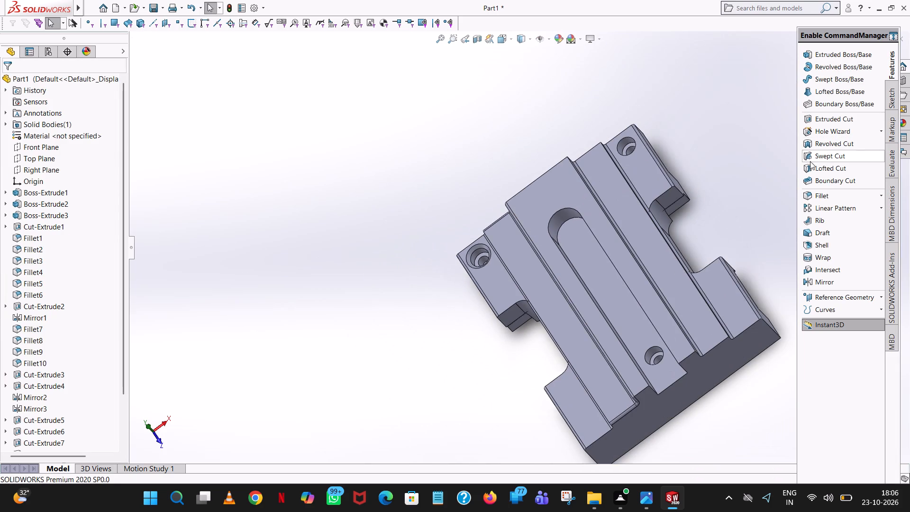
{"action": "left_click", "coordinate": [880, 194]}
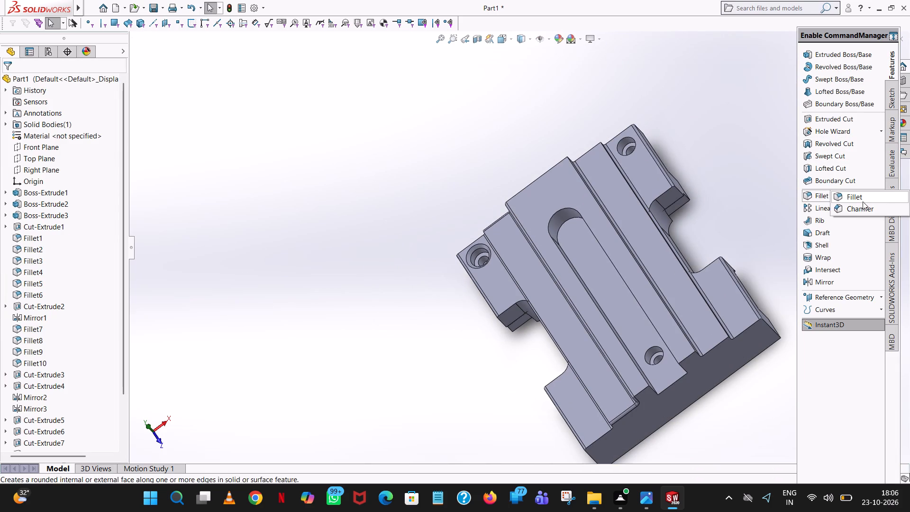
{"action": "left_click", "coordinate": [856, 208]}
{"action": "scroll", "coordinate": [630, 148], "scroll_direction": "down", "scroll_amount": 6}
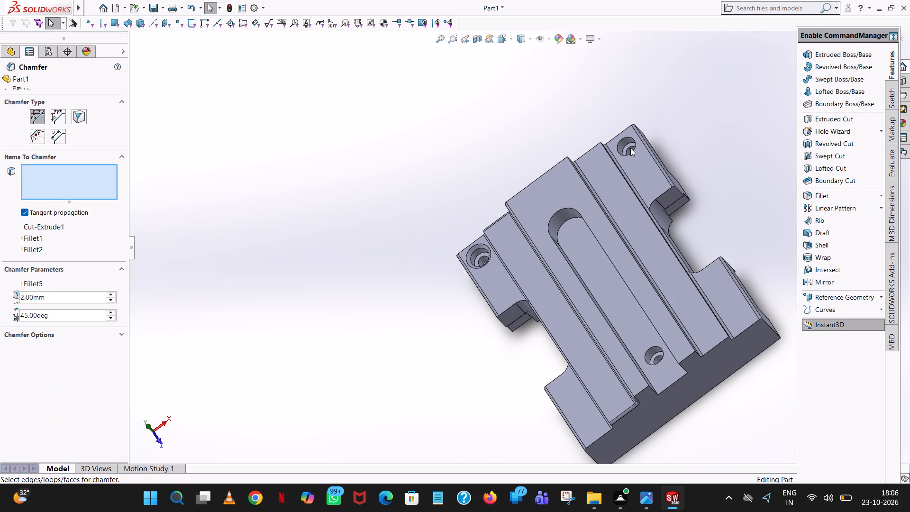
{"action": "left_click", "coordinate": [624, 141]}
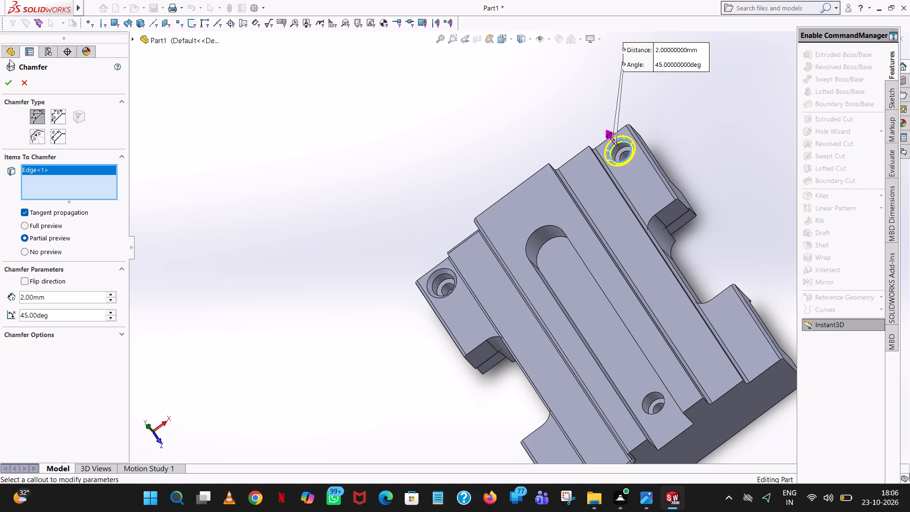
{"action": "left_click", "coordinate": [9, 77]}
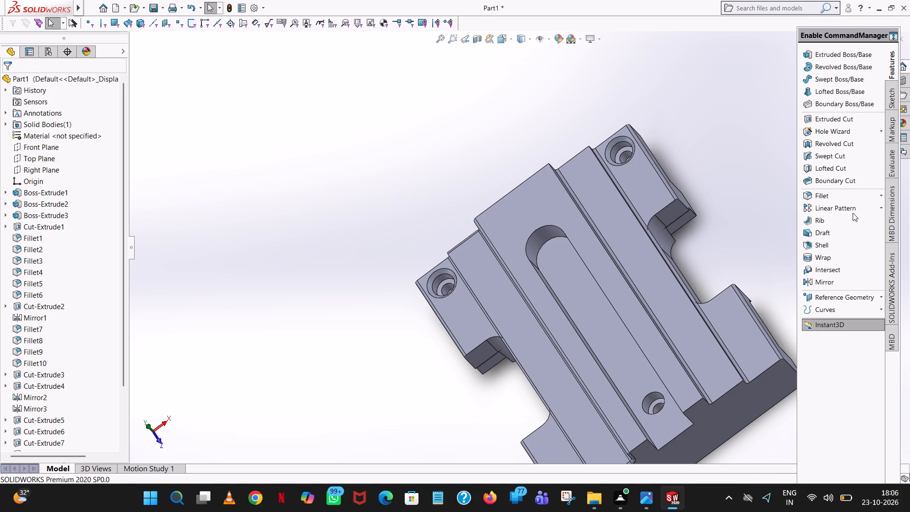
Chamfer the top rim of the counterbored hole at the slot's open end with 2 mm at 45 degrees.
{"action": "left_click", "coordinate": [880, 195]}
{"action": "left_click", "coordinate": [844, 205]}
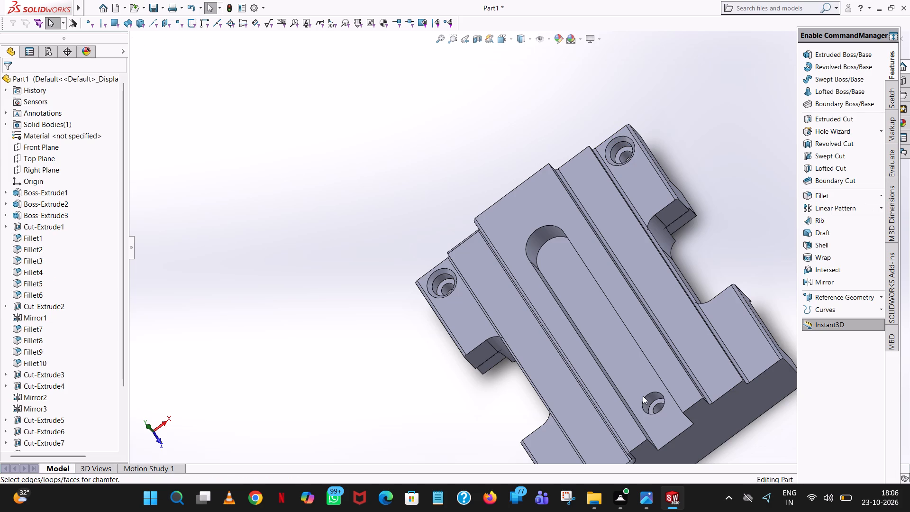
{"action": "left_click", "coordinate": [648, 395]}
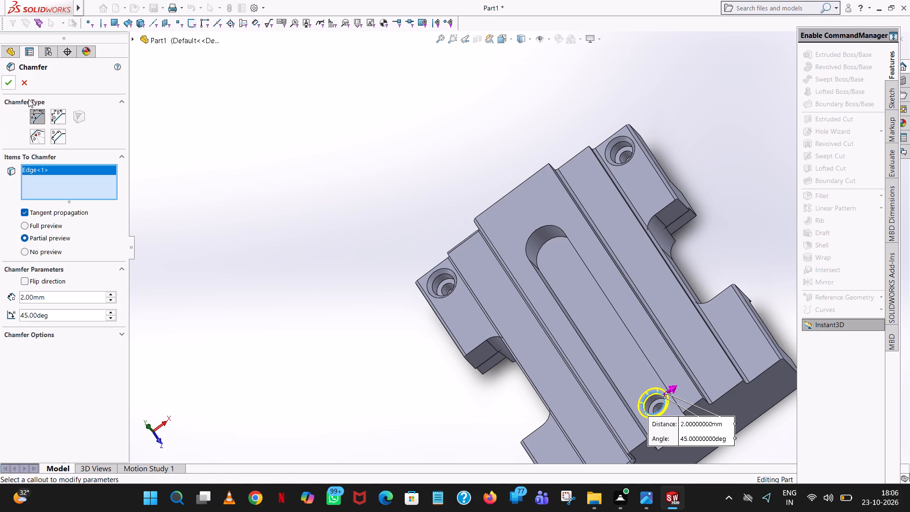
{"action": "left_click", "coordinate": [15, 89]}
Apply a standard grey colour (RGB 128, 128, 128) to the whole body.
{"action": "scroll", "coordinate": [595, 344], "scroll_direction": "up", "scroll_amount": 4}
{"action": "left_click", "coordinate": [683, 268]}
{"action": "middle_click_drag", "start_coordinate": [656, 266], "coordinate": [668, 298]}
{"action": "scroll", "coordinate": [601, 266], "scroll_direction": "down", "scroll_amount": 7}
{"action": "scroll", "coordinate": [601, 266], "scroll_direction": "up", "scroll_amount": 4}
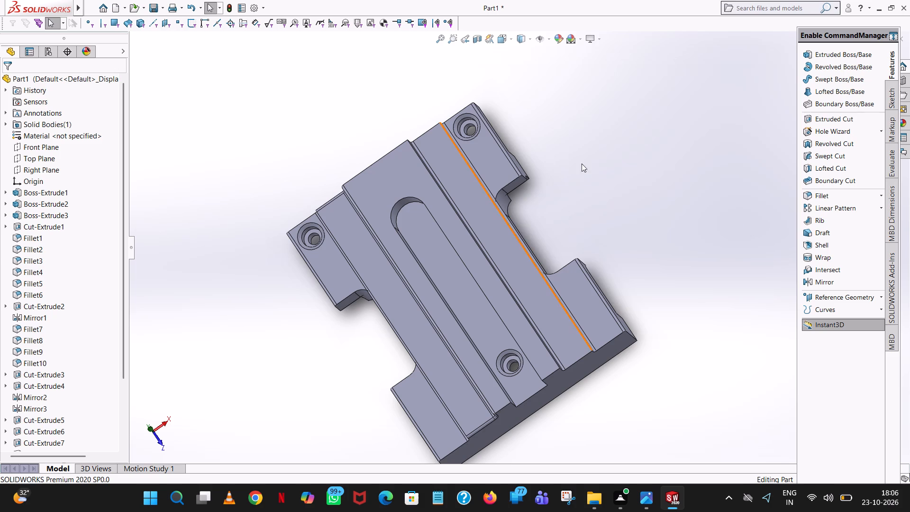
{"action": "middle_click_drag", "start_coordinate": [589, 160], "coordinate": [616, 185]}
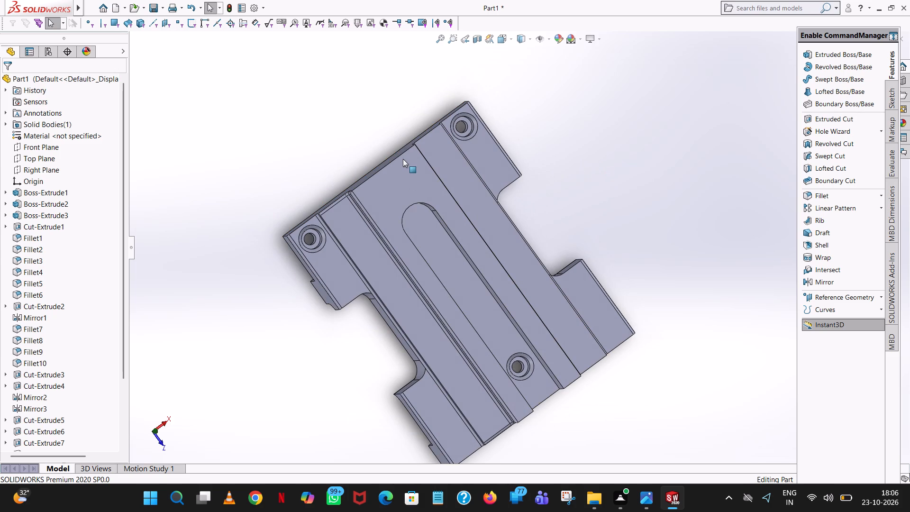
{"action": "right_click", "coordinate": [403, 159]}
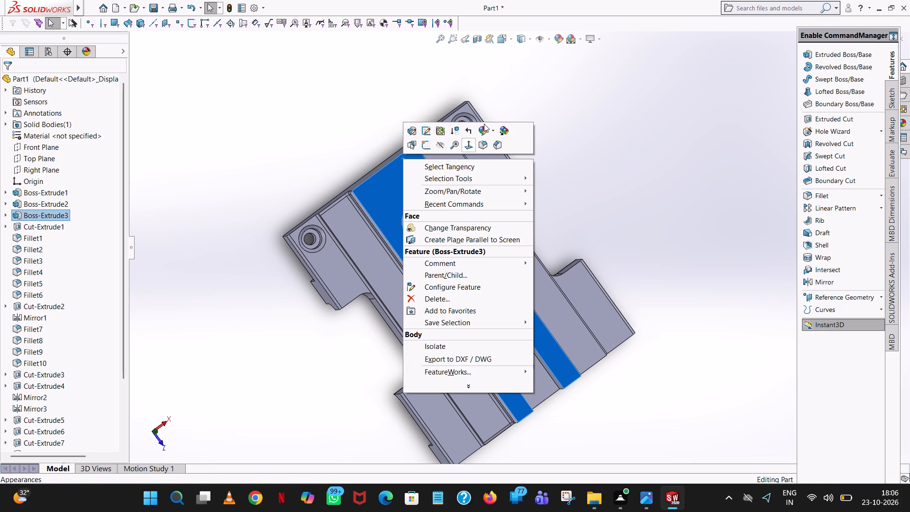
{"action": "left_click", "coordinate": [478, 127]}
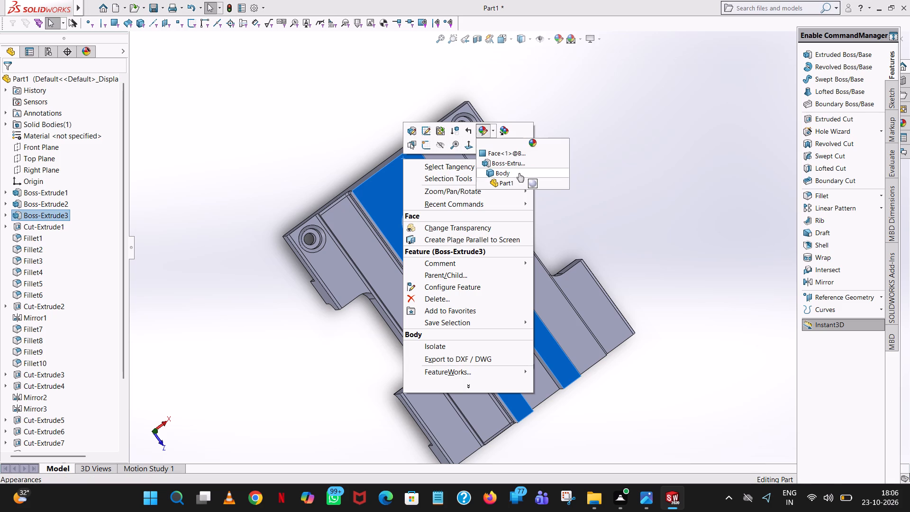
{"action": "left_click", "coordinate": [512, 169]}
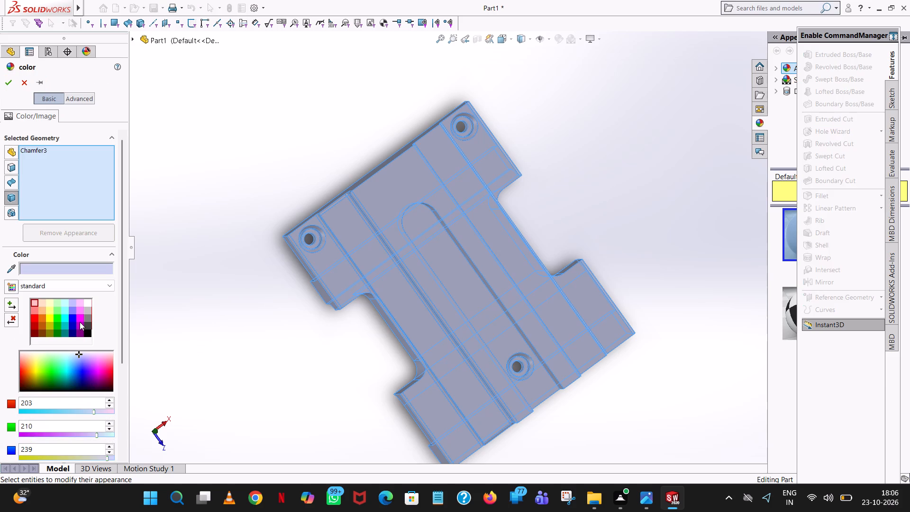
{"action": "left_click", "coordinate": [85, 320]}
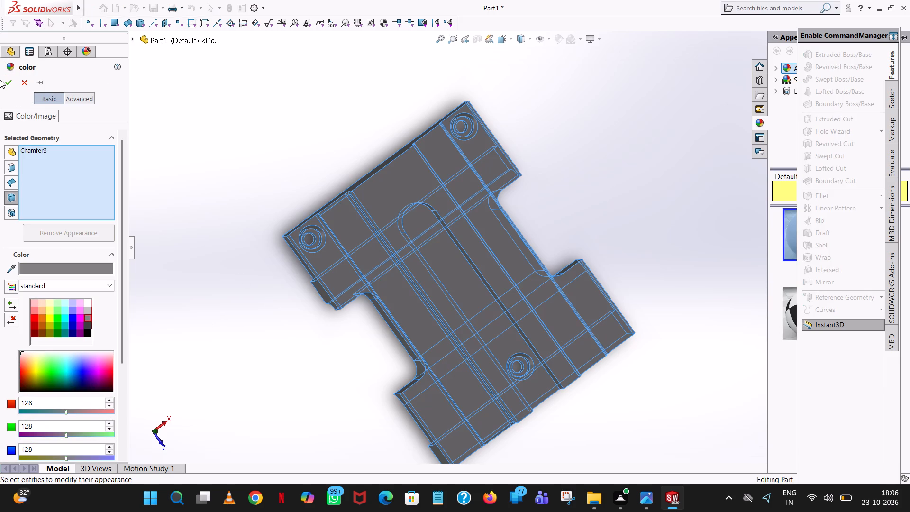
{"action": "left_click", "coordinate": [5, 83]}
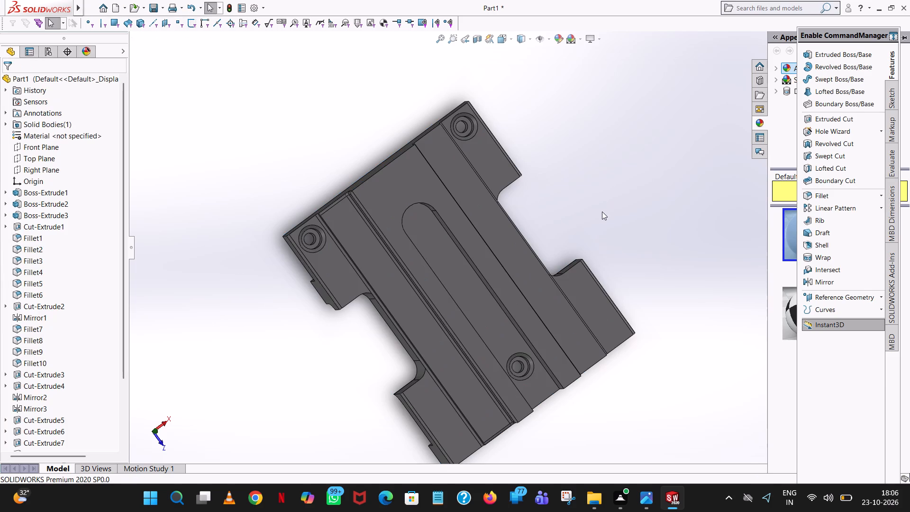
Start a face-level colour edit and select the chamfer, counterbore wall, counterbore floor and bore faces of the positive-X side hole.
{"action": "middle_click_drag", "start_coordinate": [599, 207], "coordinate": [573, 160]}
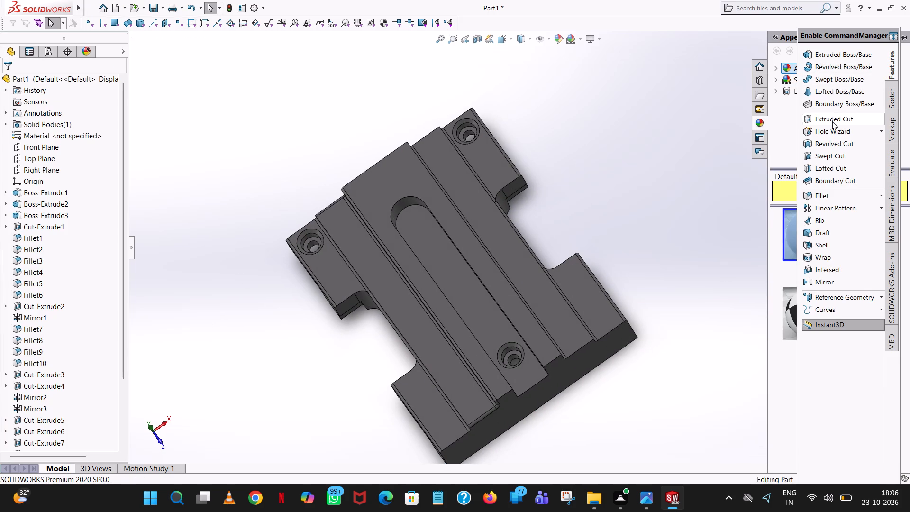
{"action": "left_click", "coordinate": [464, 125]}
{"action": "right_click", "coordinate": [464, 125]}
{"action": "left_click", "coordinate": [415, 106]}
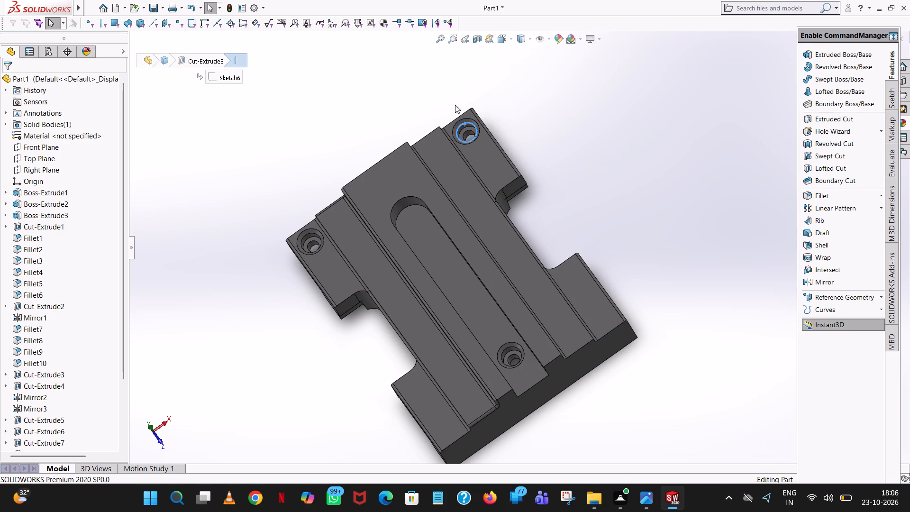
{"action": "right_click", "coordinate": [466, 125]}
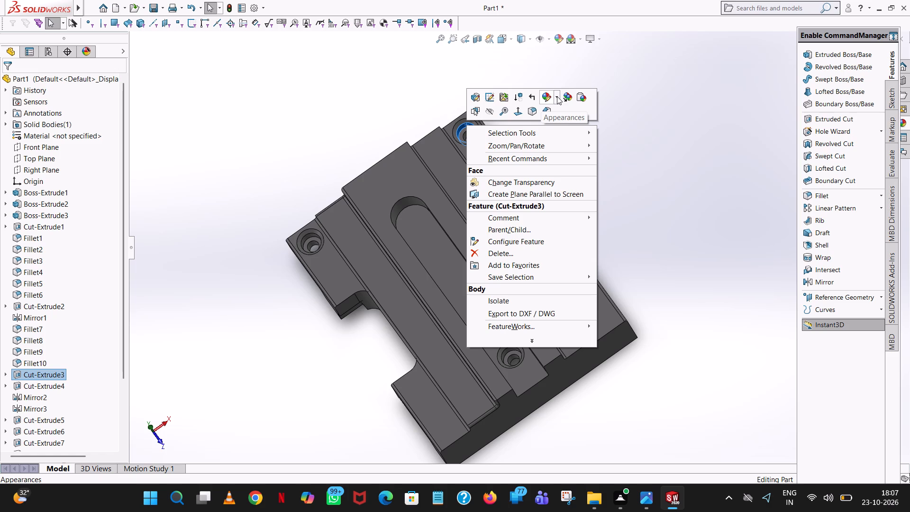
{"action": "left_click", "coordinate": [557, 96]}
{"action": "left_click", "coordinate": [564, 118]}
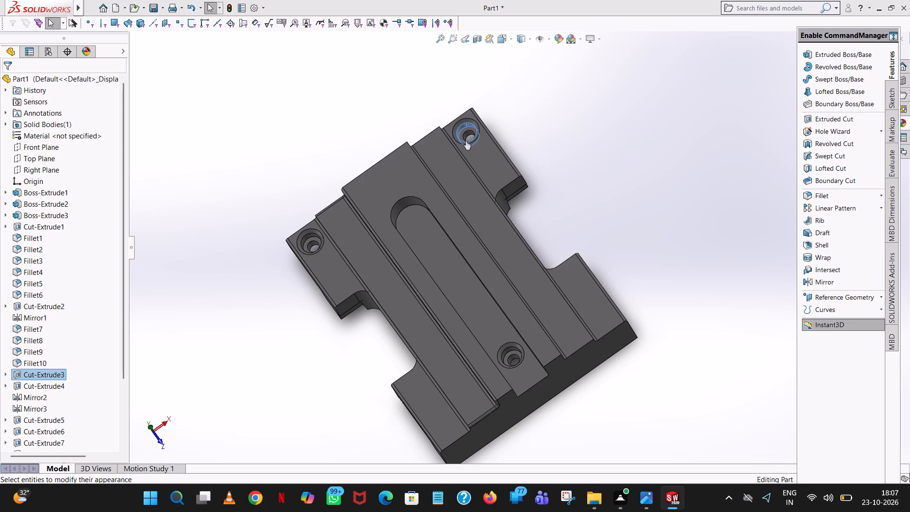
{"action": "scroll", "coordinate": [470, 130], "scroll_direction": "down", "scroll_amount": 8}
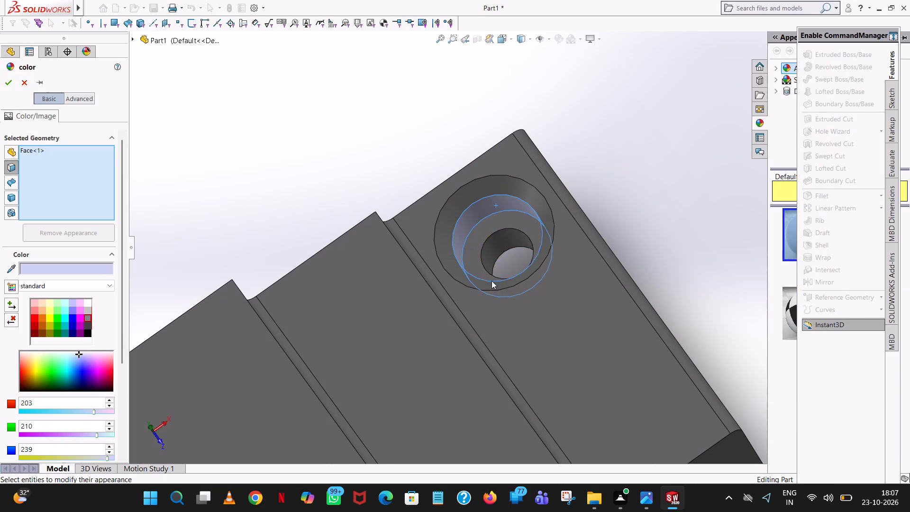
{"action": "left_click", "coordinate": [496, 225]}
{"action": "left_click", "coordinate": [508, 242]}
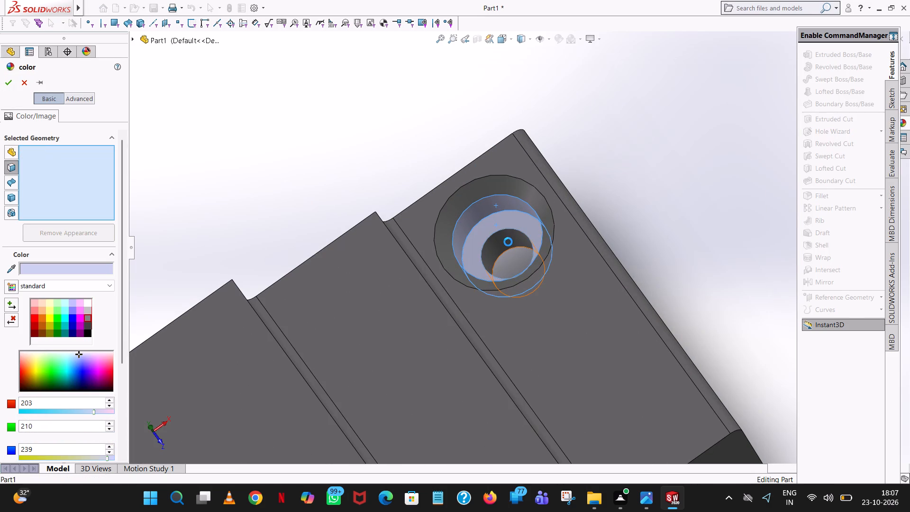
{"action": "left_click", "coordinate": [479, 196]}
{"action": "scroll", "coordinate": [481, 200], "scroll_direction": "up", "scroll_amount": 5}
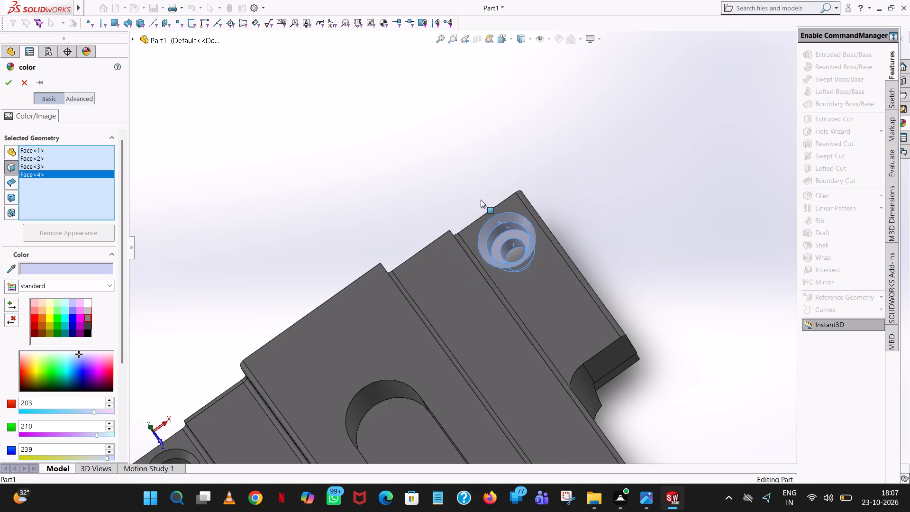
Add the chamfer, counterbore wall, counterbore floor and bore faces of the negative-X side hole to the colour selection.
{"action": "scroll", "coordinate": [494, 215], "scroll_direction": "up", "scroll_amount": 3}
{"action": "middle_click_drag", "start_coordinate": [516, 265], "coordinate": [515, 315]}
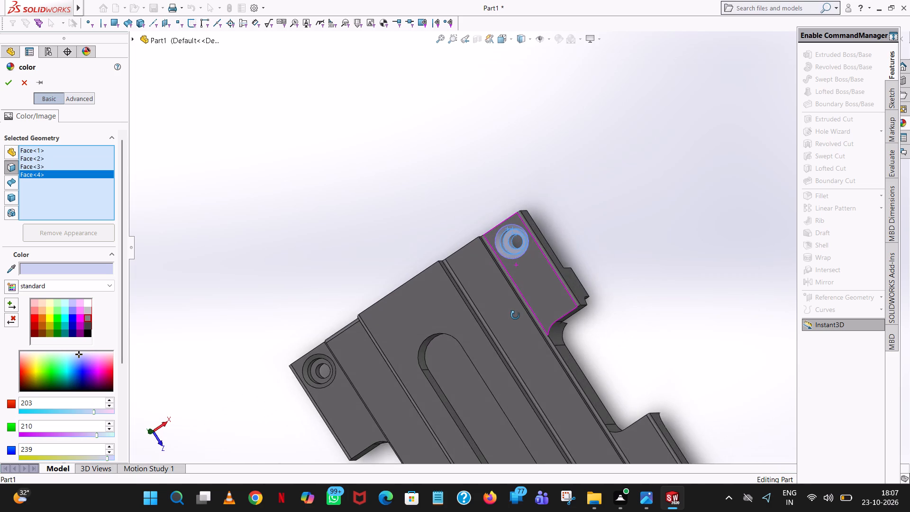
{"action": "middle_click_drag", "start_coordinate": [515, 315], "coordinate": [528, 259]}
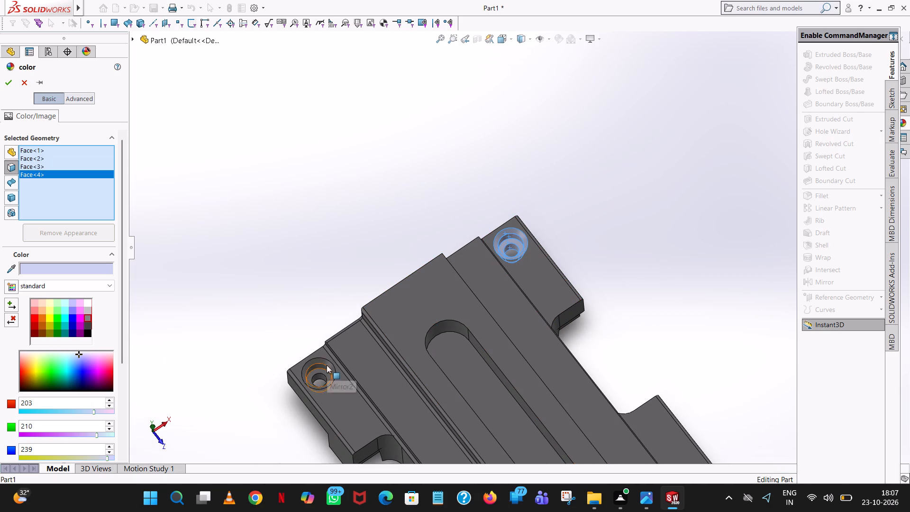
{"action": "left_click", "coordinate": [327, 365]}
{"action": "left_click", "coordinate": [318, 368]}
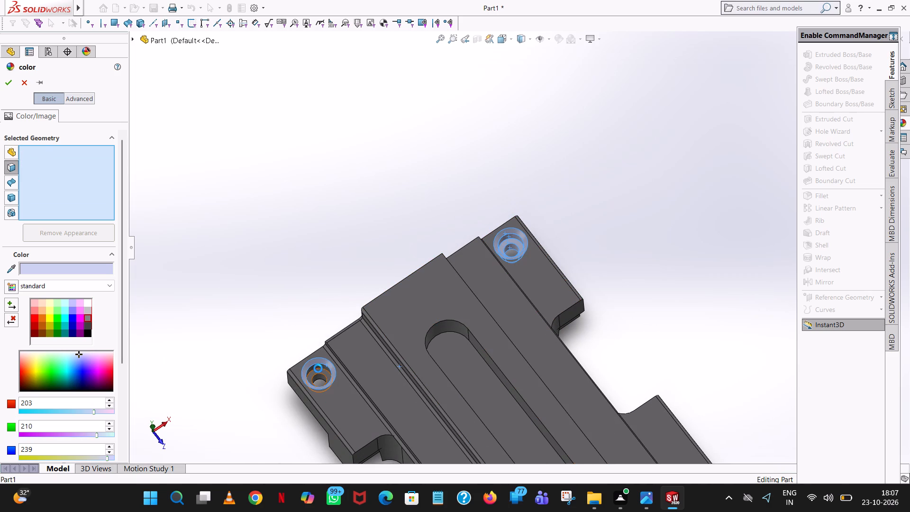
{"action": "left_click", "coordinate": [318, 366]}
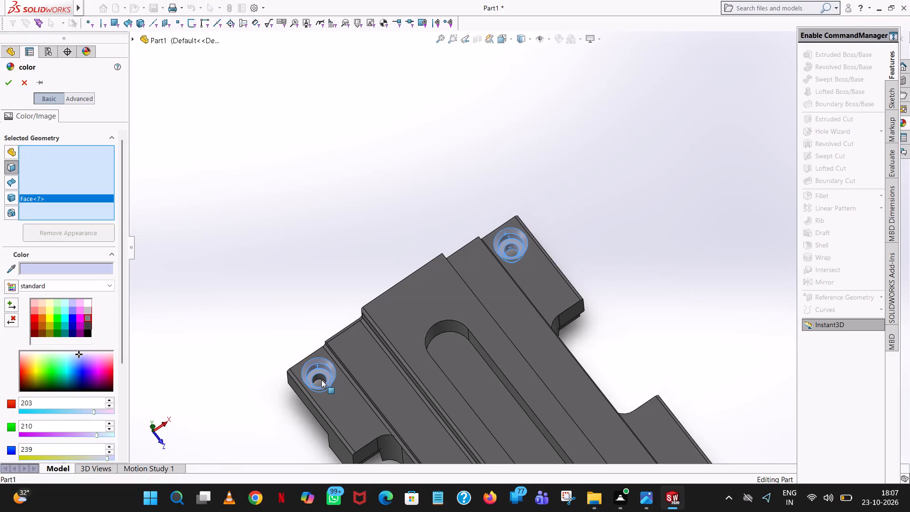
{"action": "left_click", "coordinate": [321, 380]}
{"action": "left_click", "coordinate": [320, 378]}
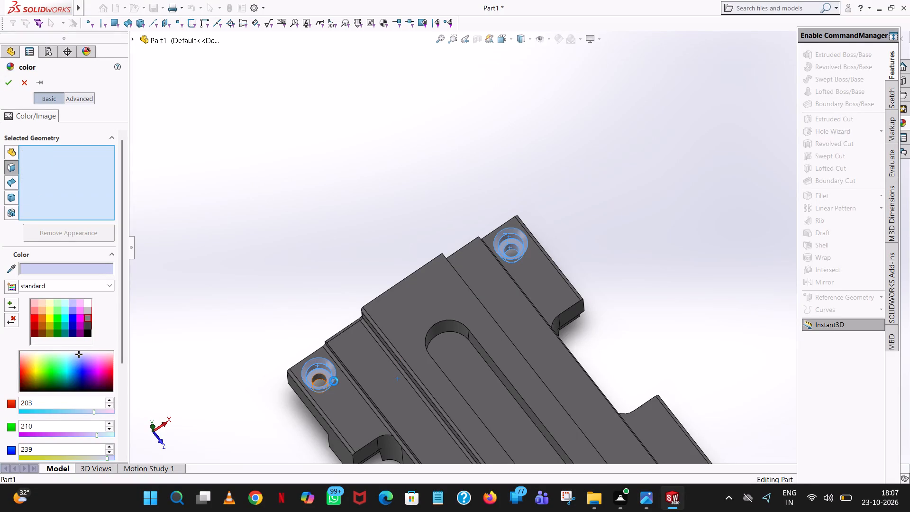
Add the bore, counterbore and chamfer faces of the hole at the slot's open end to the colour selection.
{"action": "scroll", "coordinate": [339, 461], "scroll_direction": "up", "scroll_amount": 6}
{"action": "scroll", "coordinate": [540, 343], "scroll_direction": "down", "scroll_amount": 5}
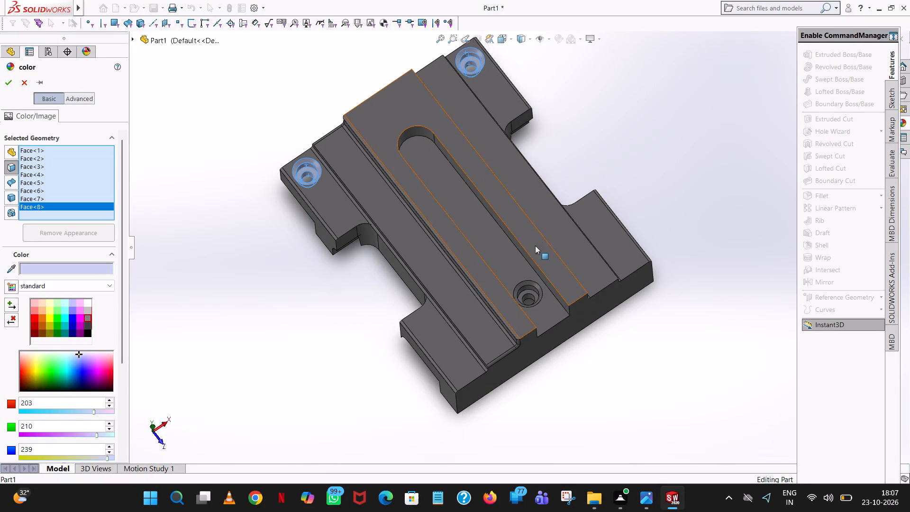
{"action": "left_click", "coordinate": [527, 296]}
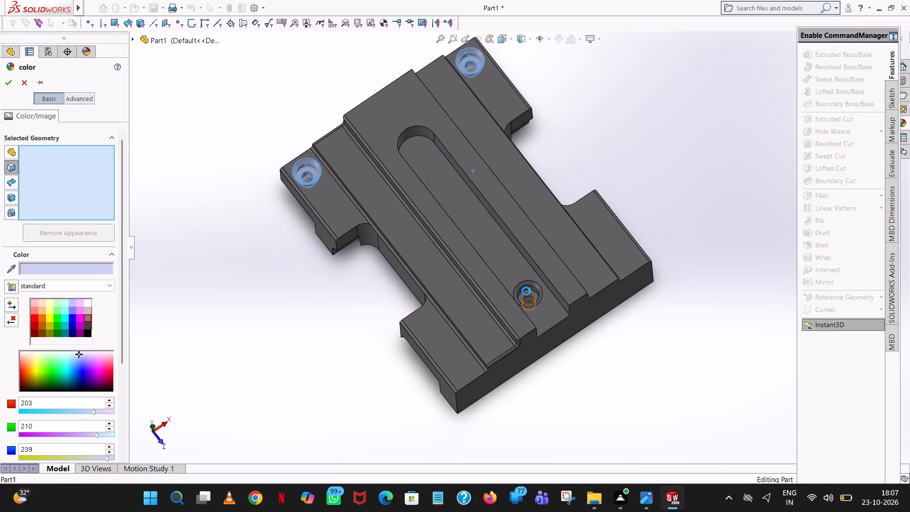
{"action": "left_click", "coordinate": [526, 291]}
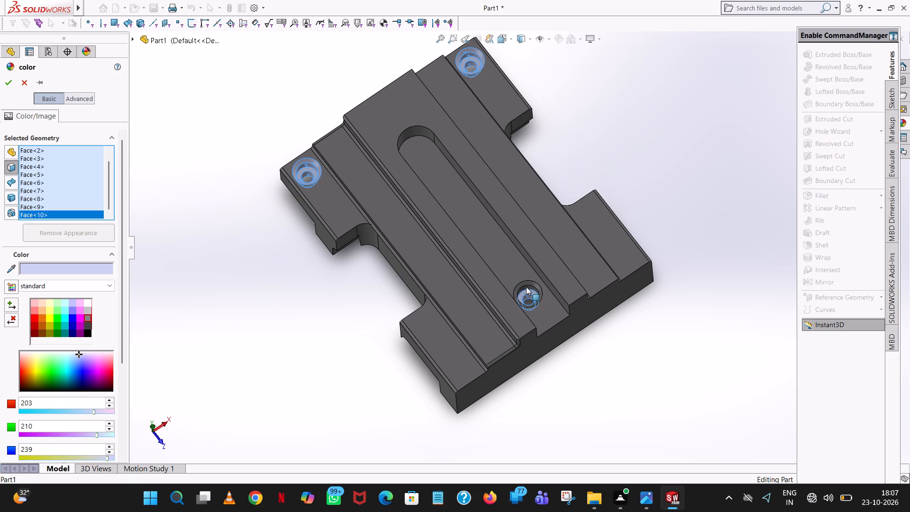
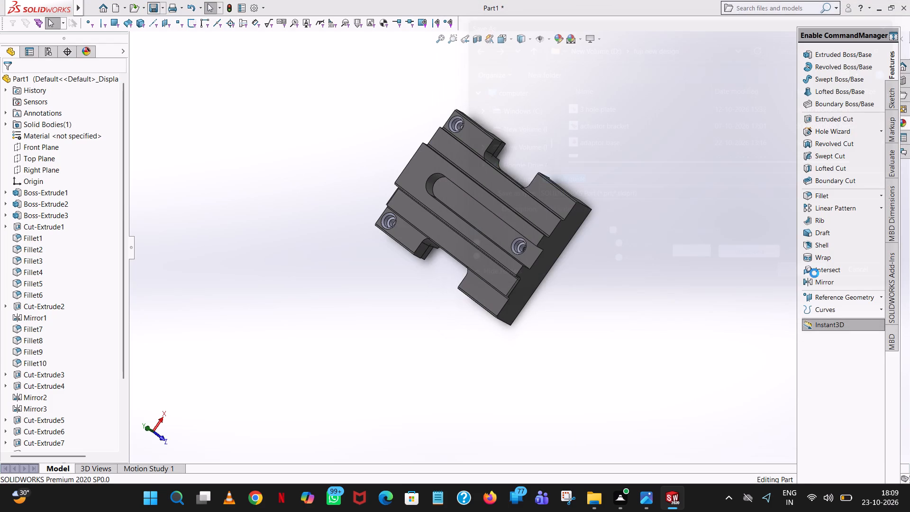
Save the part as an Adobe PDF named dovetail guide in the fuji new pdf folder on New Volume (D:).
{"action": "left_click", "coordinate": [163, 7]}
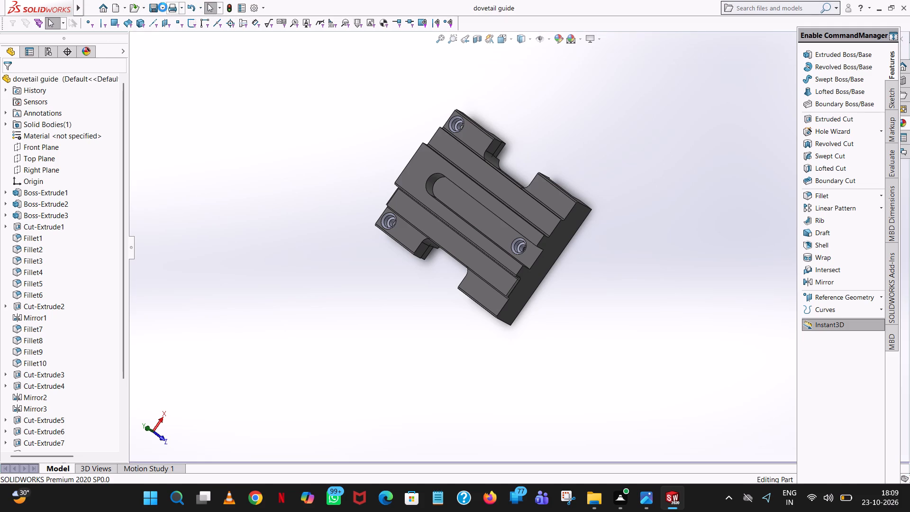
{"action": "left_click", "coordinate": [173, 35]}
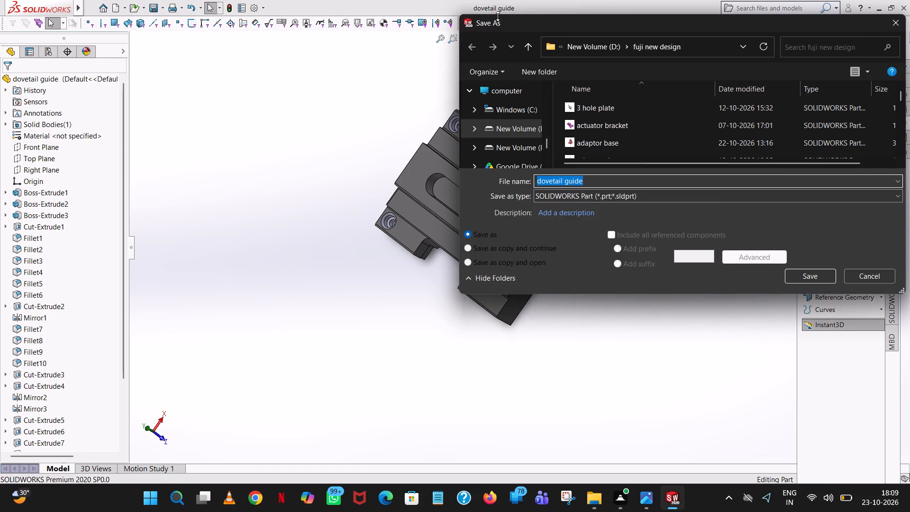
{"action": "left_click", "coordinate": [527, 46]}
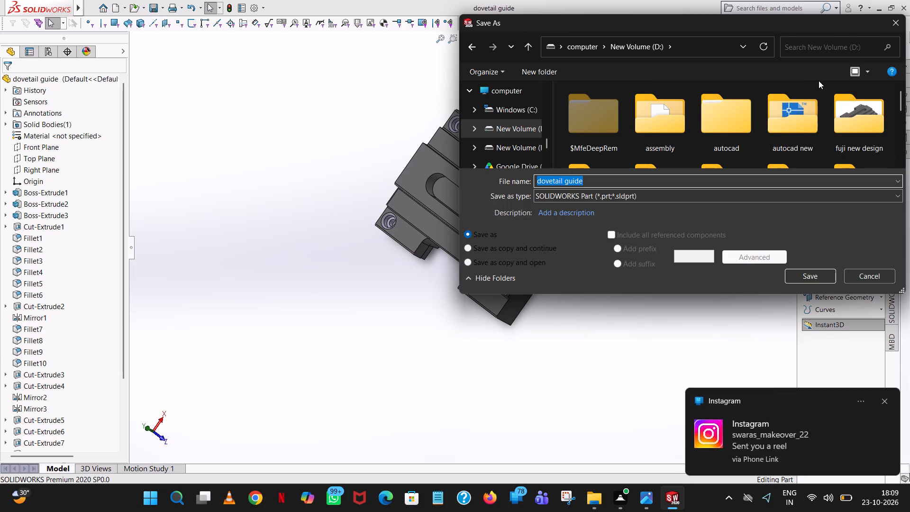
{"action": "scroll", "coordinate": [819, 81], "scroll_direction": "down", "scroll_amount": 2}
{"action": "scroll", "coordinate": [756, 143], "scroll_direction": "down", "scroll_amount": 1}
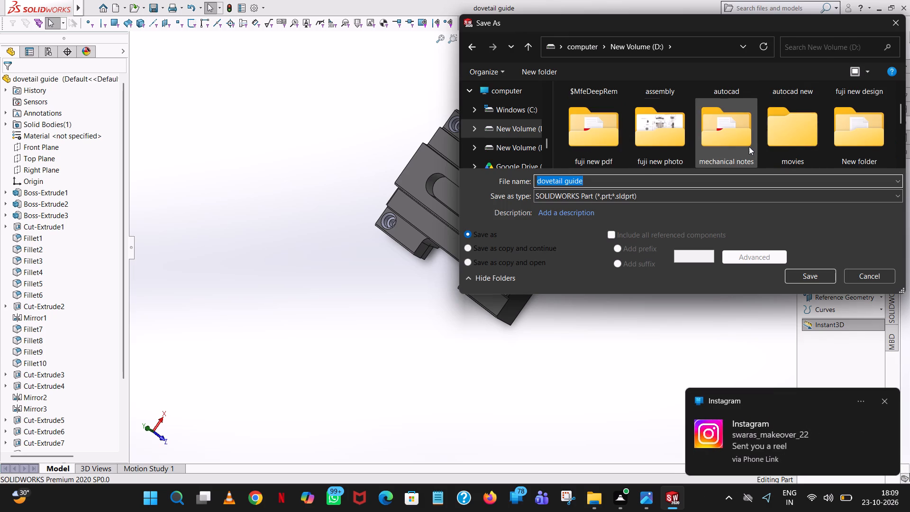
{"action": "double_click", "coordinate": [605, 146]}
{"action": "left_click", "coordinate": [621, 193]}
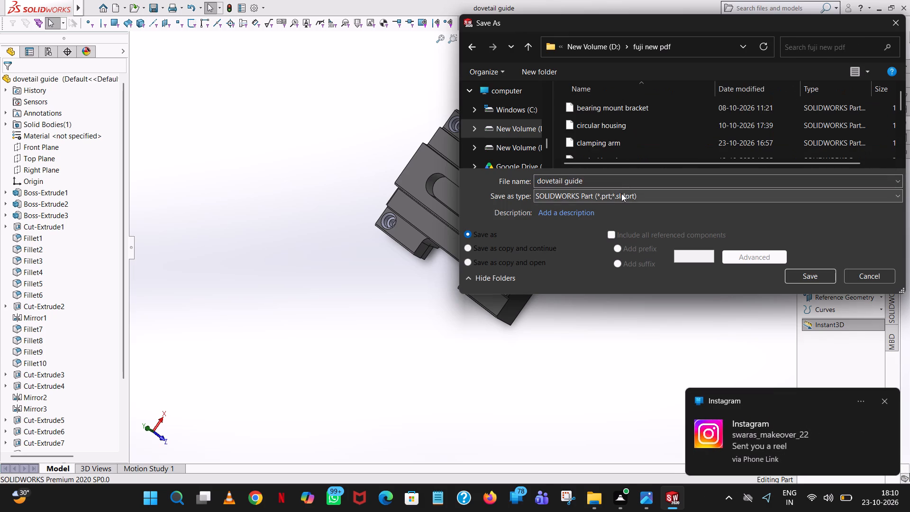
{"action": "left_click", "coordinate": [635, 272]}
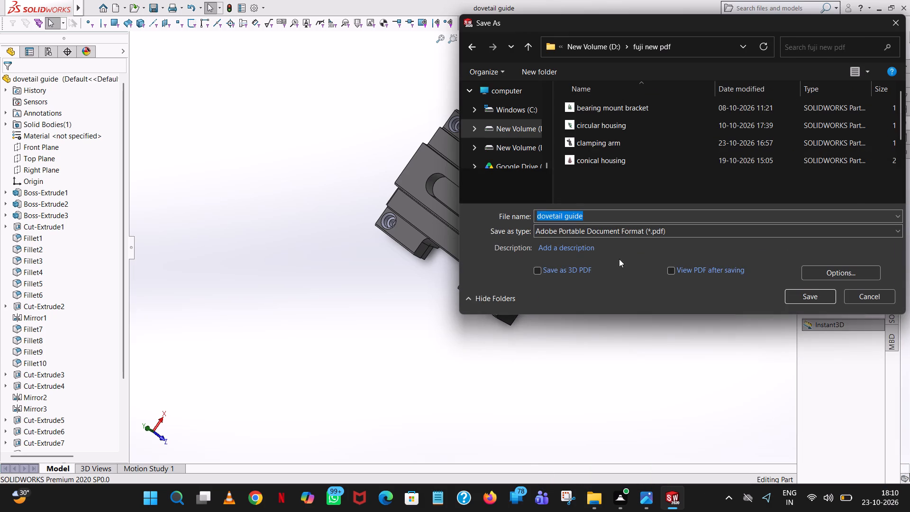
{"action": "left_click", "coordinate": [791, 298]}
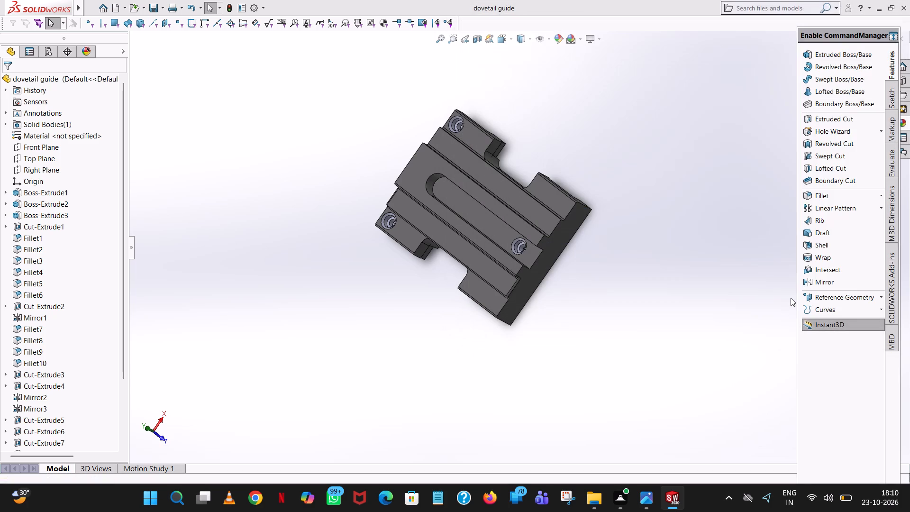